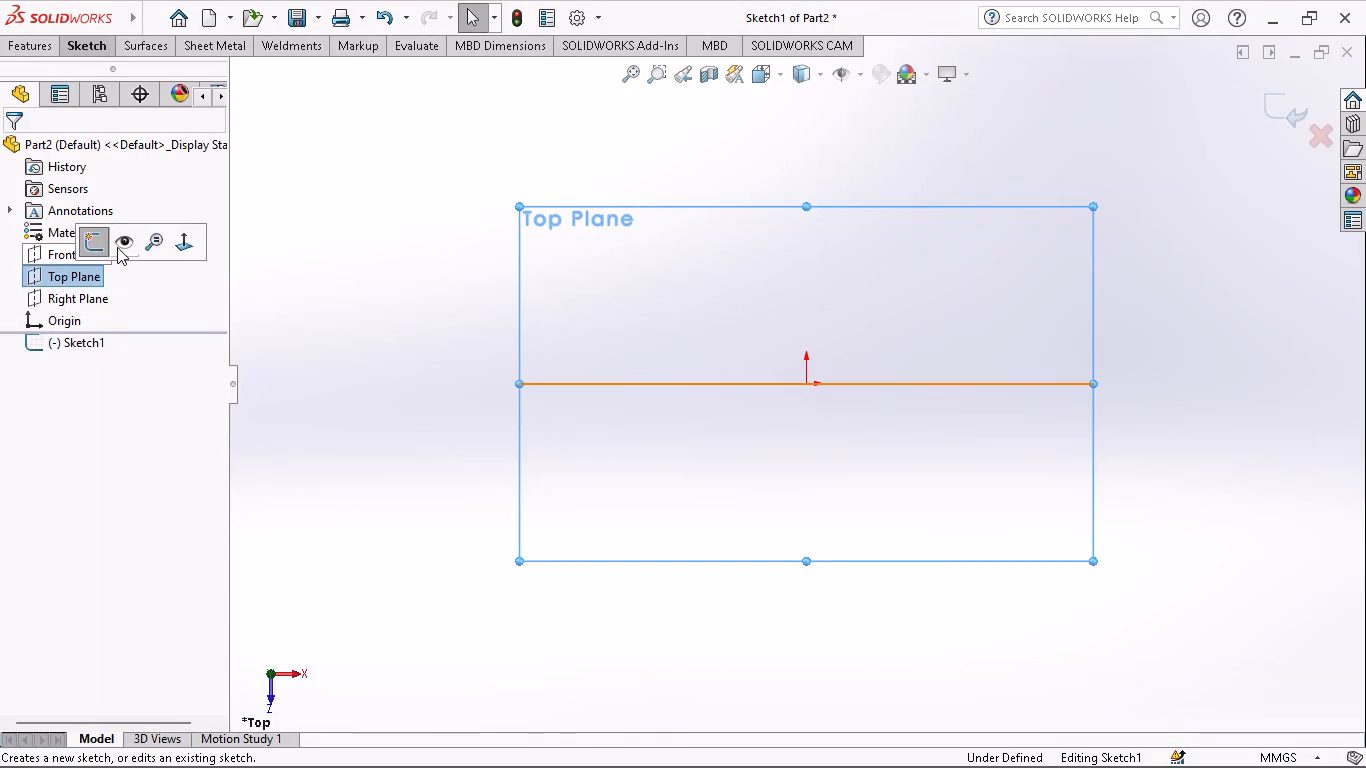
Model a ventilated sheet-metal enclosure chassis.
Sketch a center rectangle about 87 mm by 61 mm on the Top Plane, centred on the origin.
left_click(81, 236)
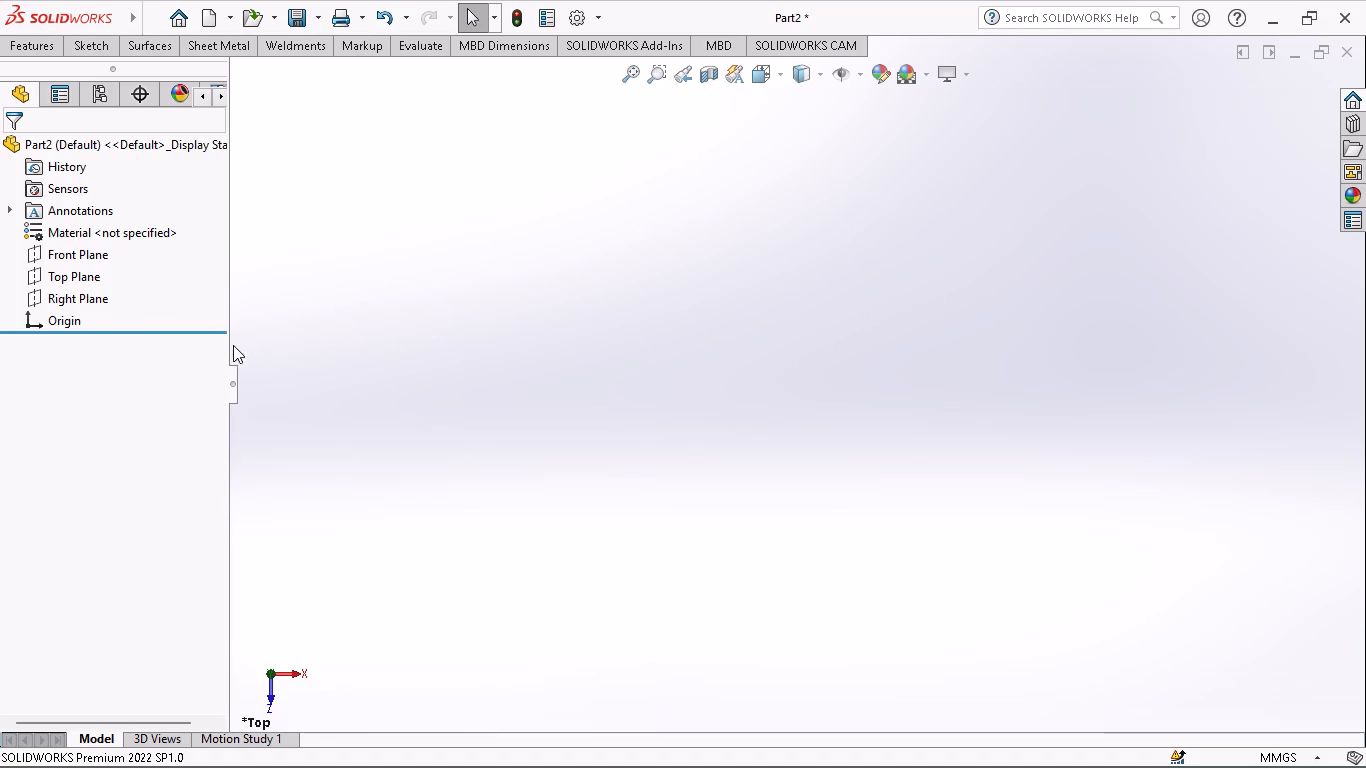
left_click(74, 59)
left_click(89, 48)
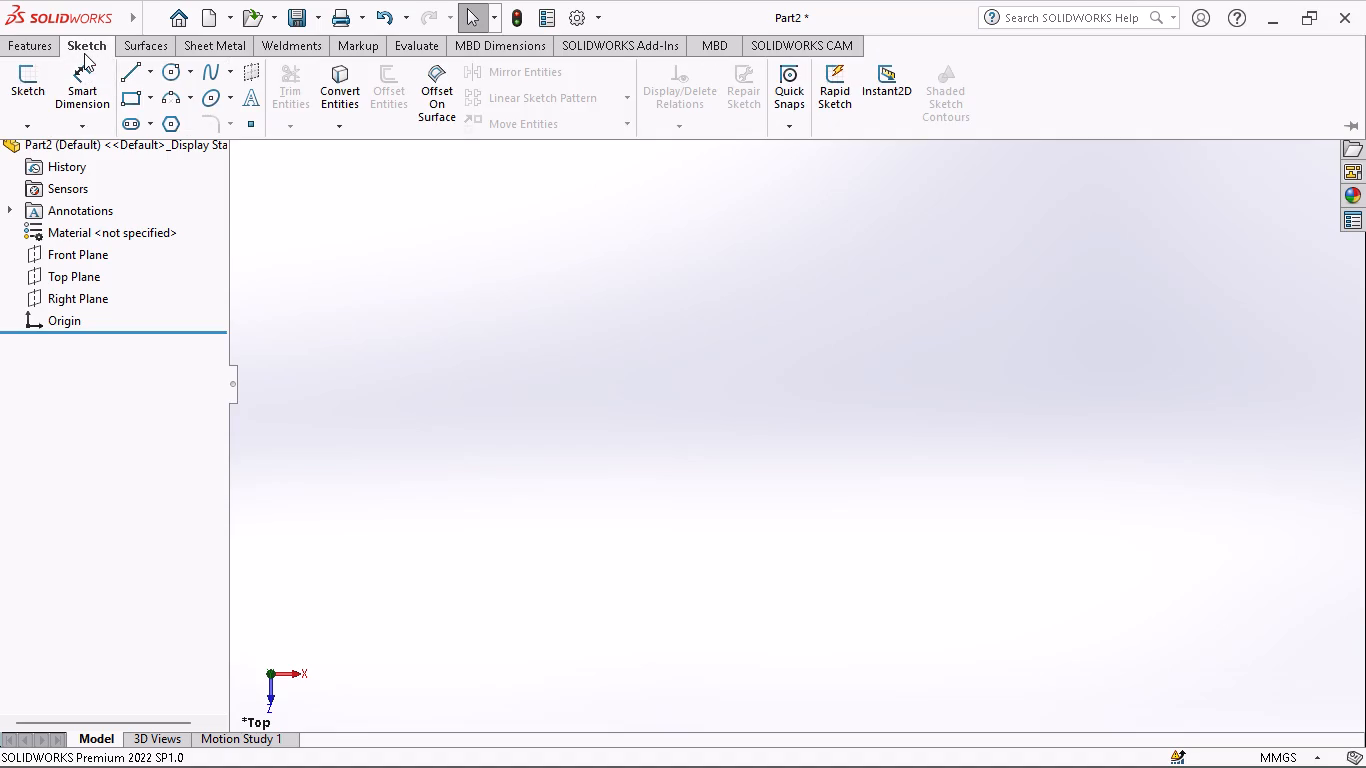
left_click(149, 102)
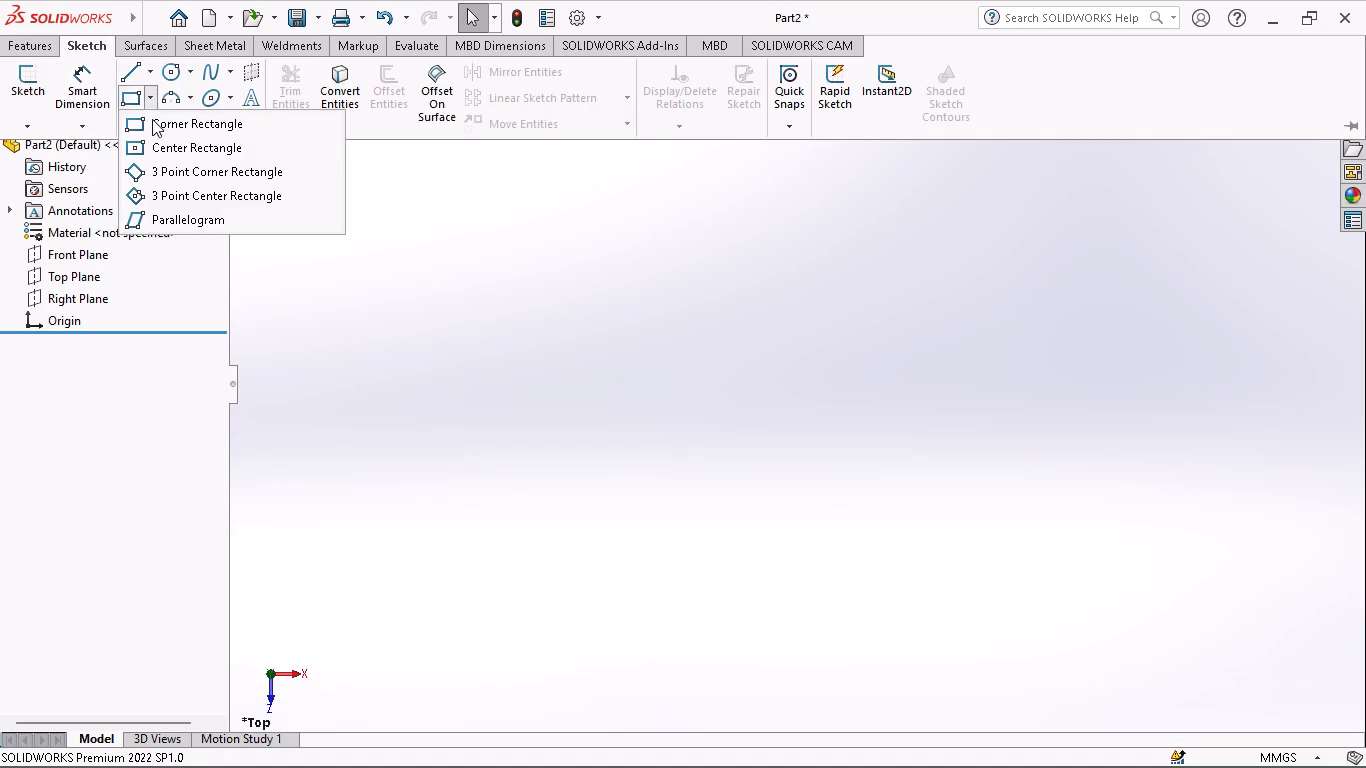
left_click(154, 145)
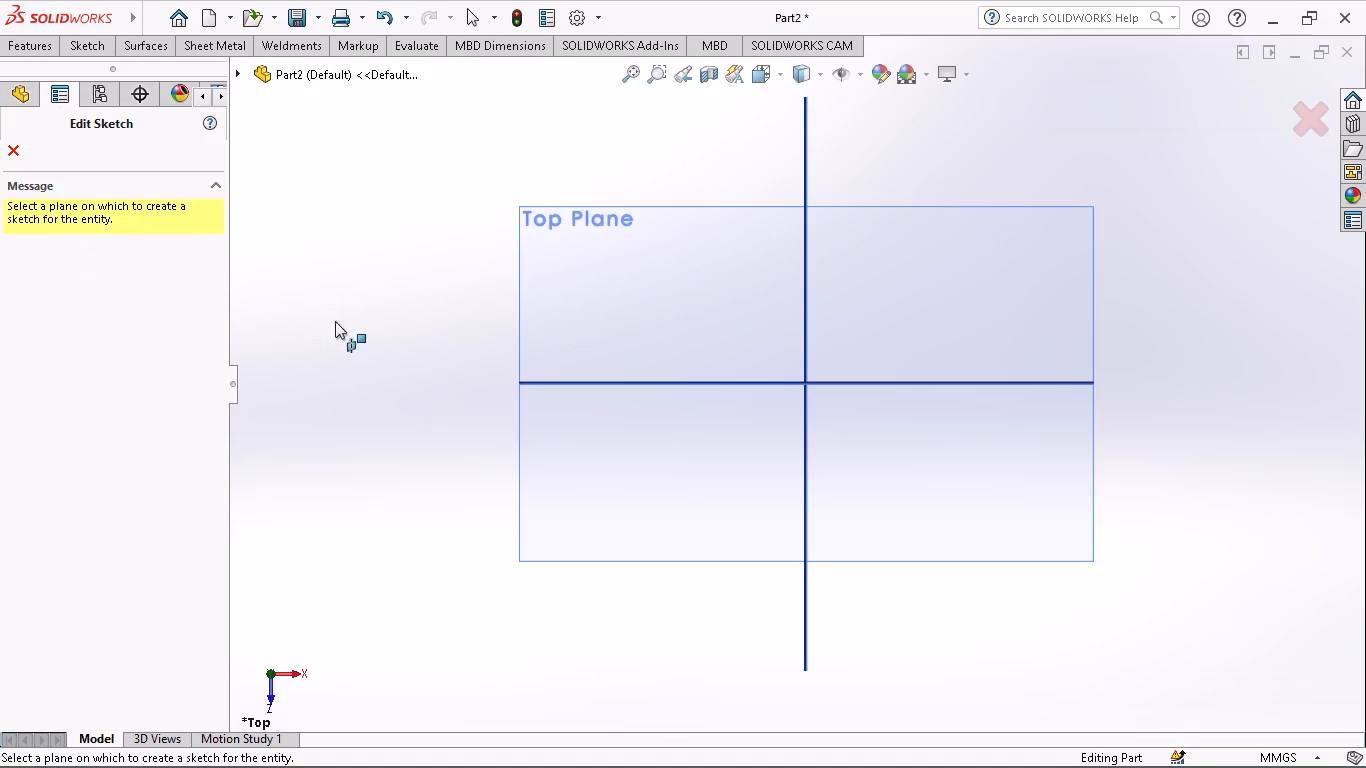
left_click(755, 303)
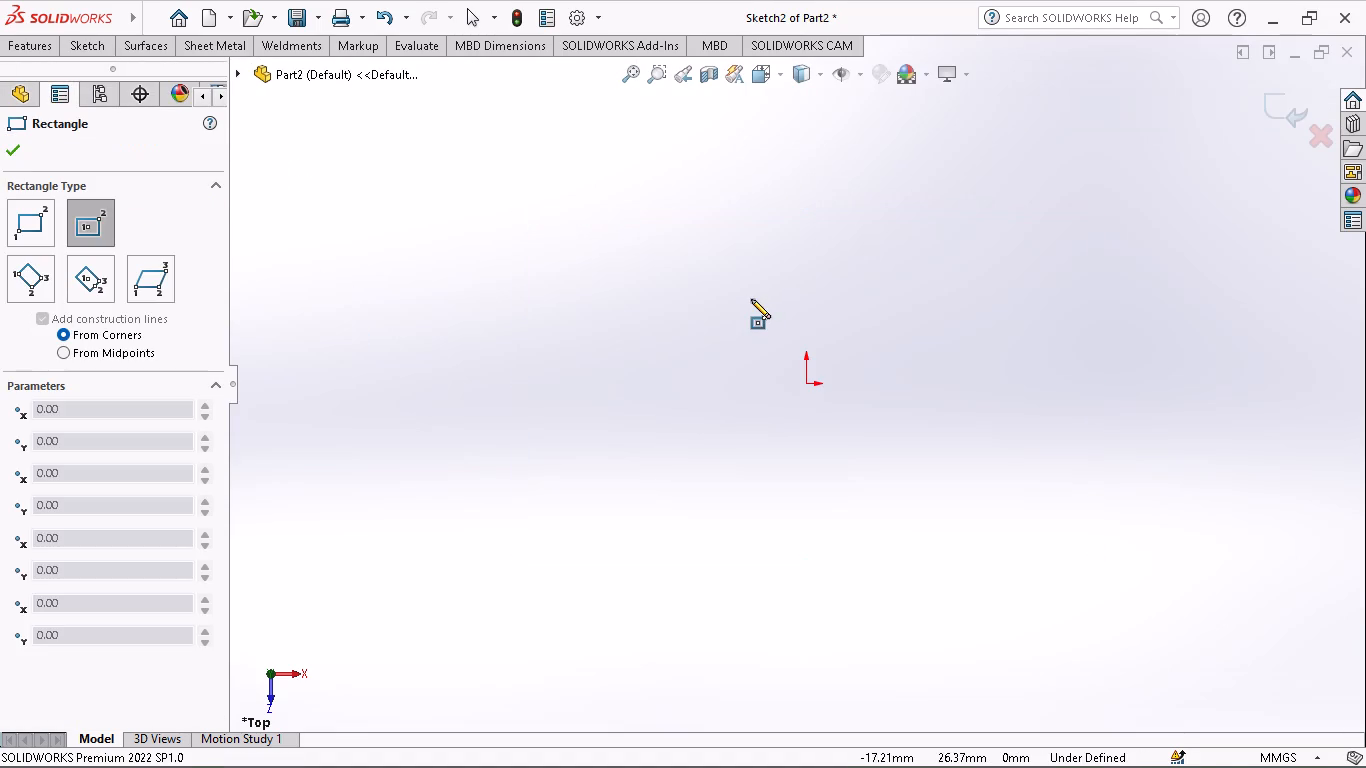
left_click(809, 389)
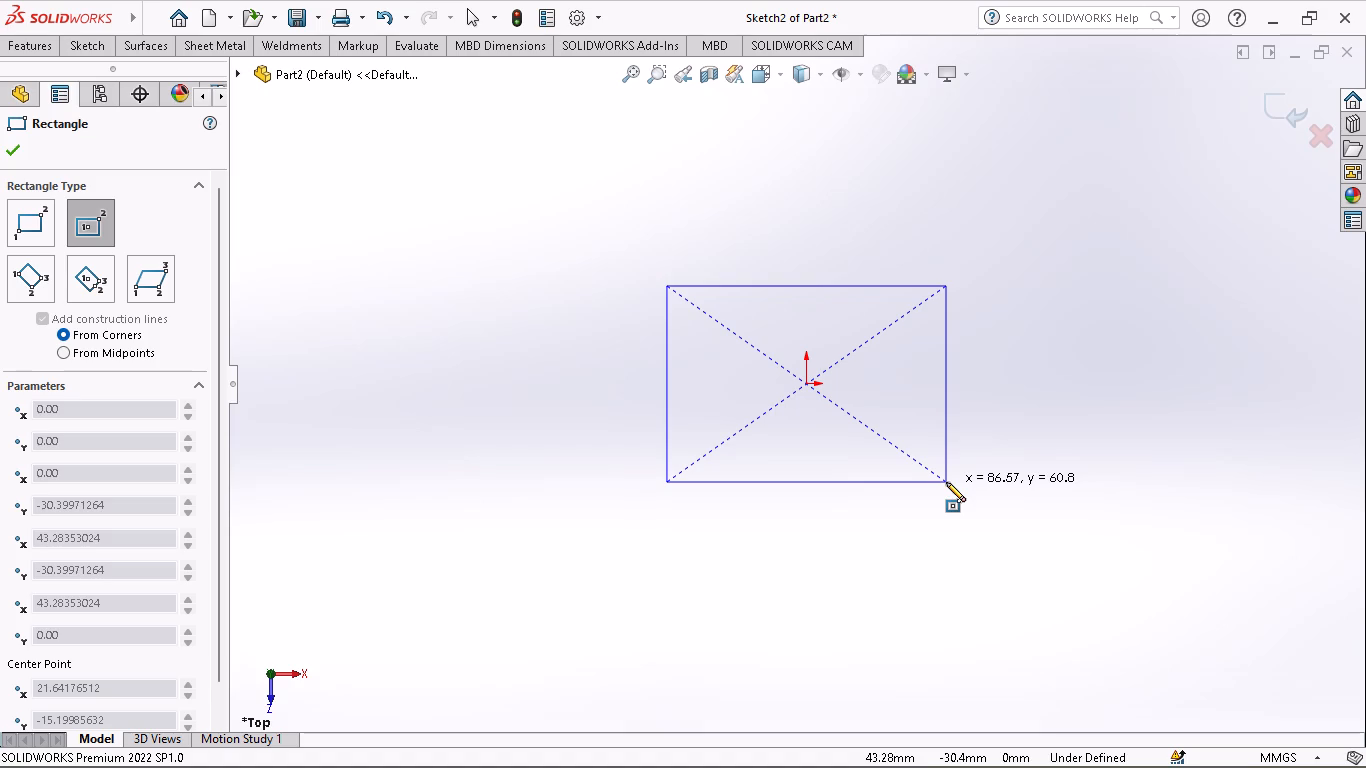
left_click(946, 482)
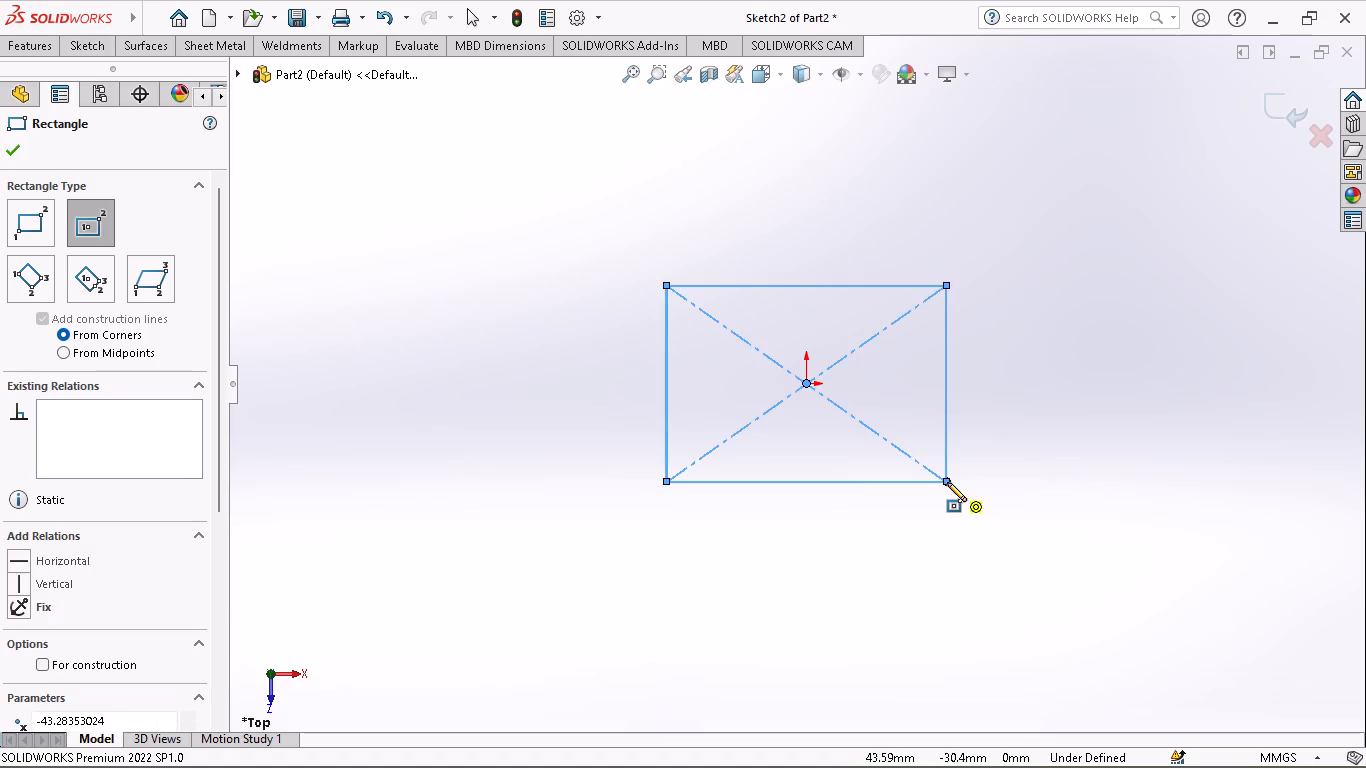
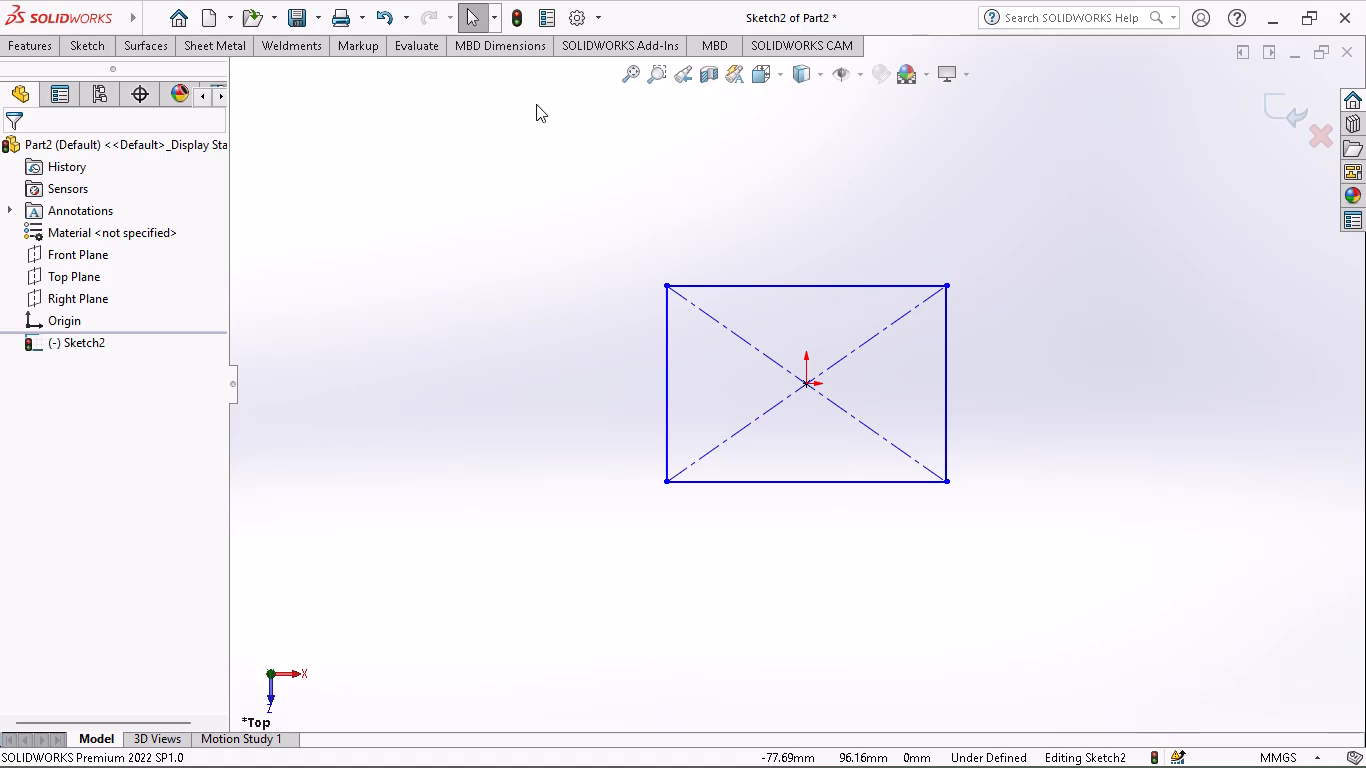
Dimension the rectangle's vertical side with Smart Dimension and set it to 150 mm.
left_click(83, 52)
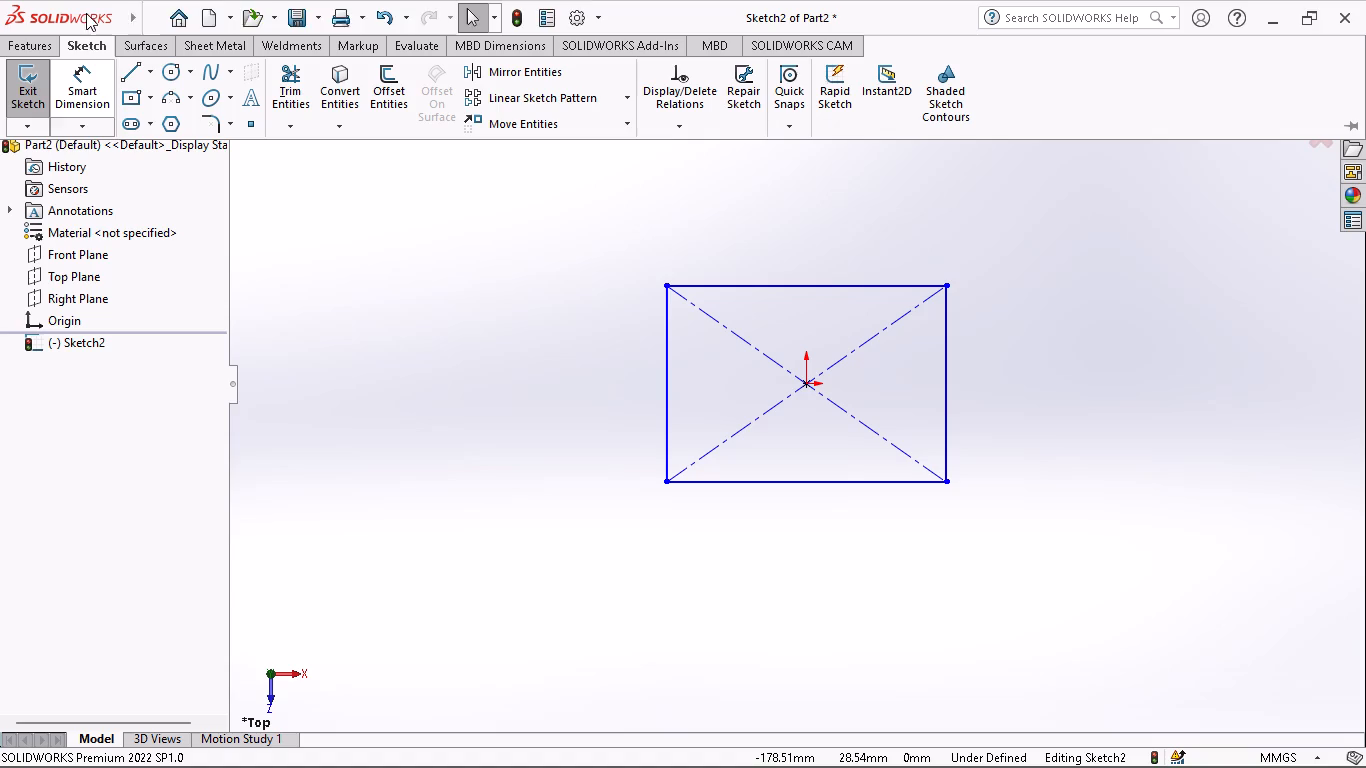
left_click(81, 108)
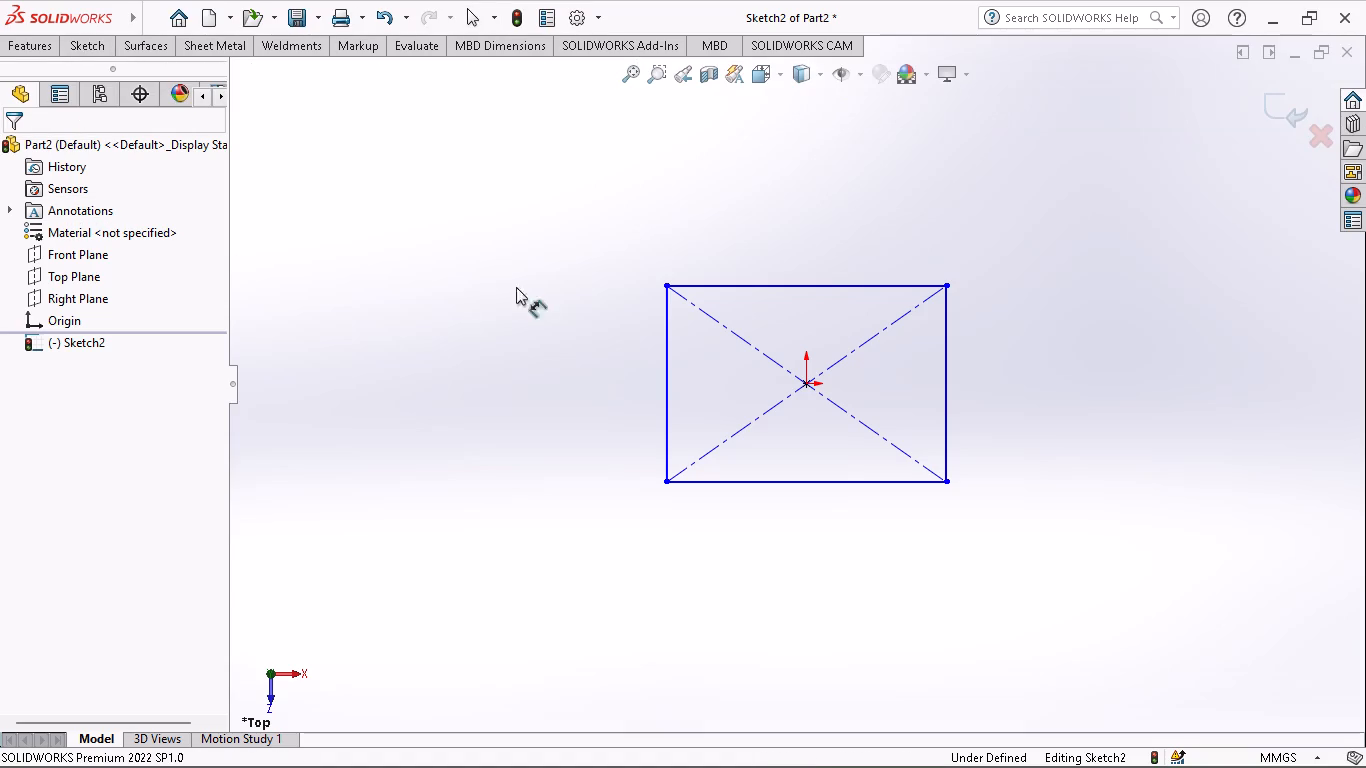
left_click(668, 375)
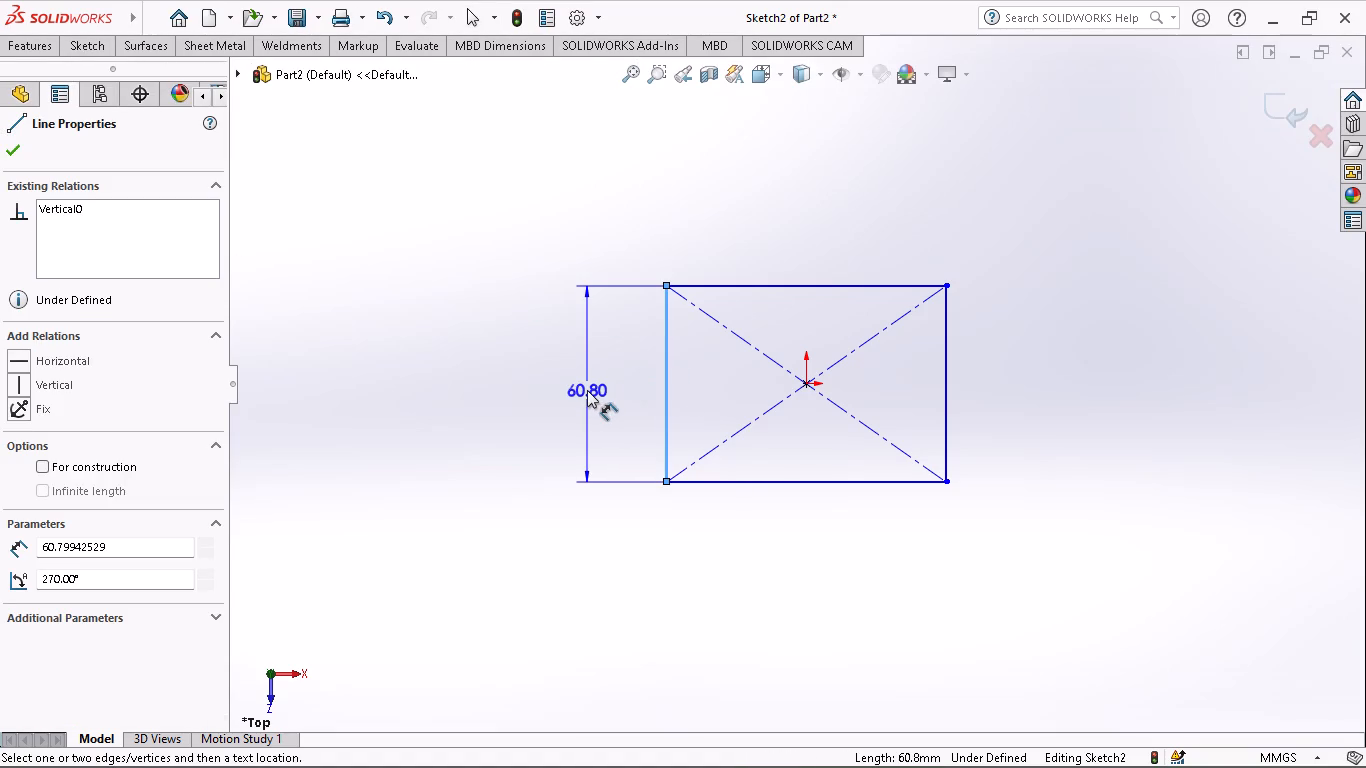
left_click(587, 390)
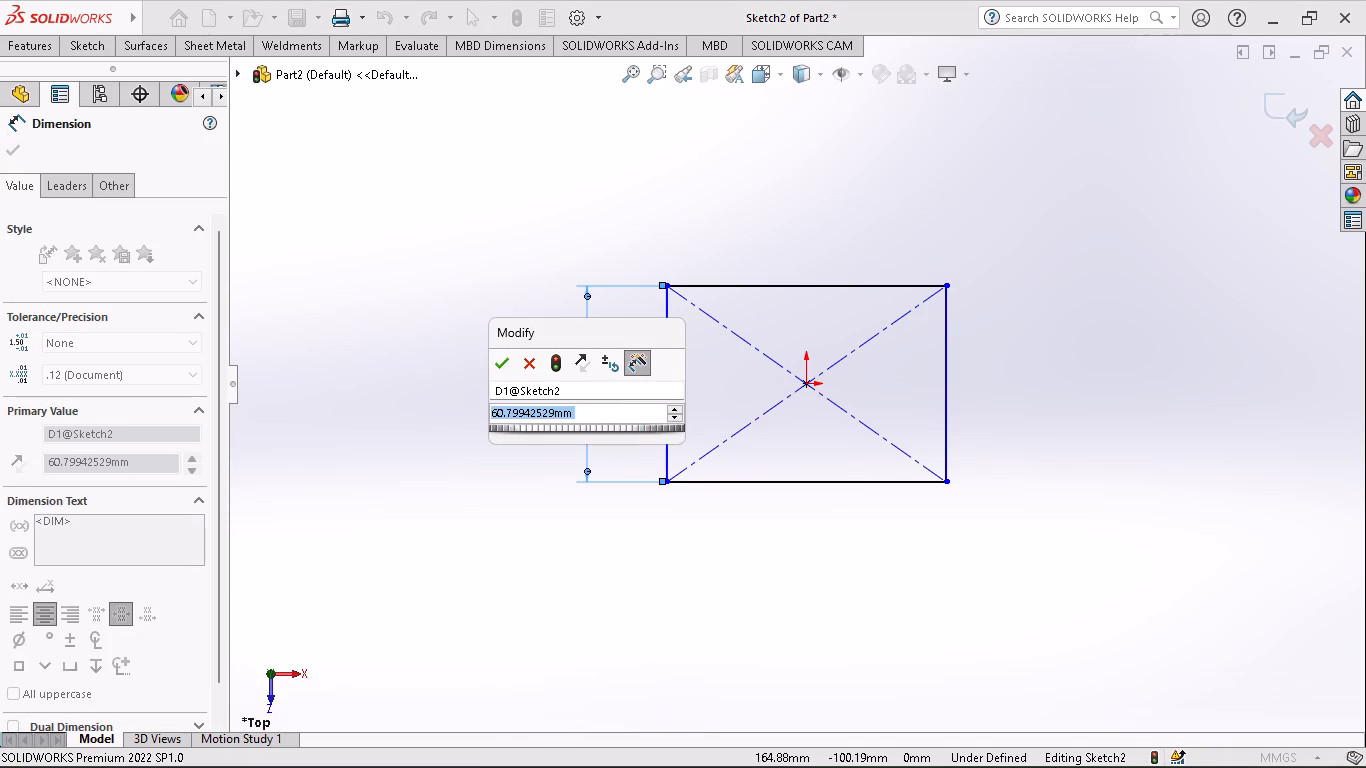
type("150")
key("Return")
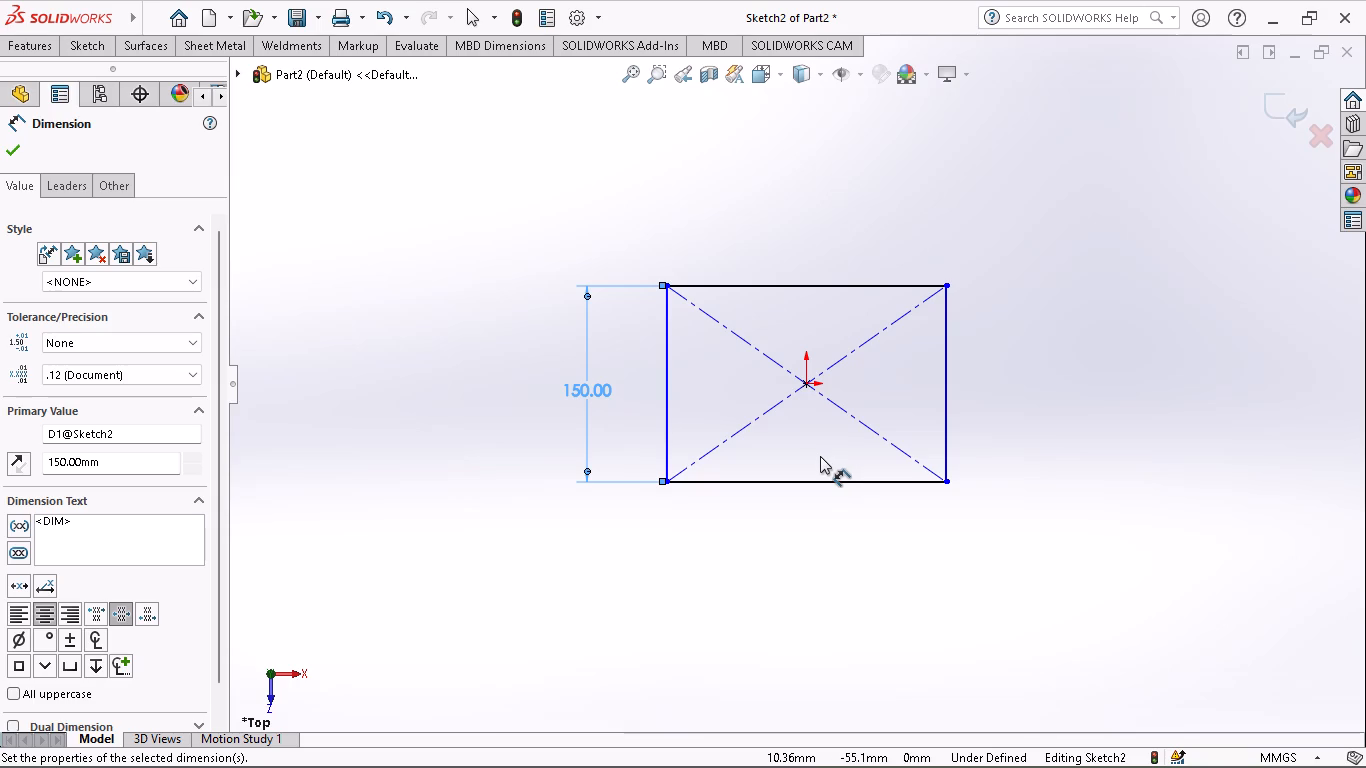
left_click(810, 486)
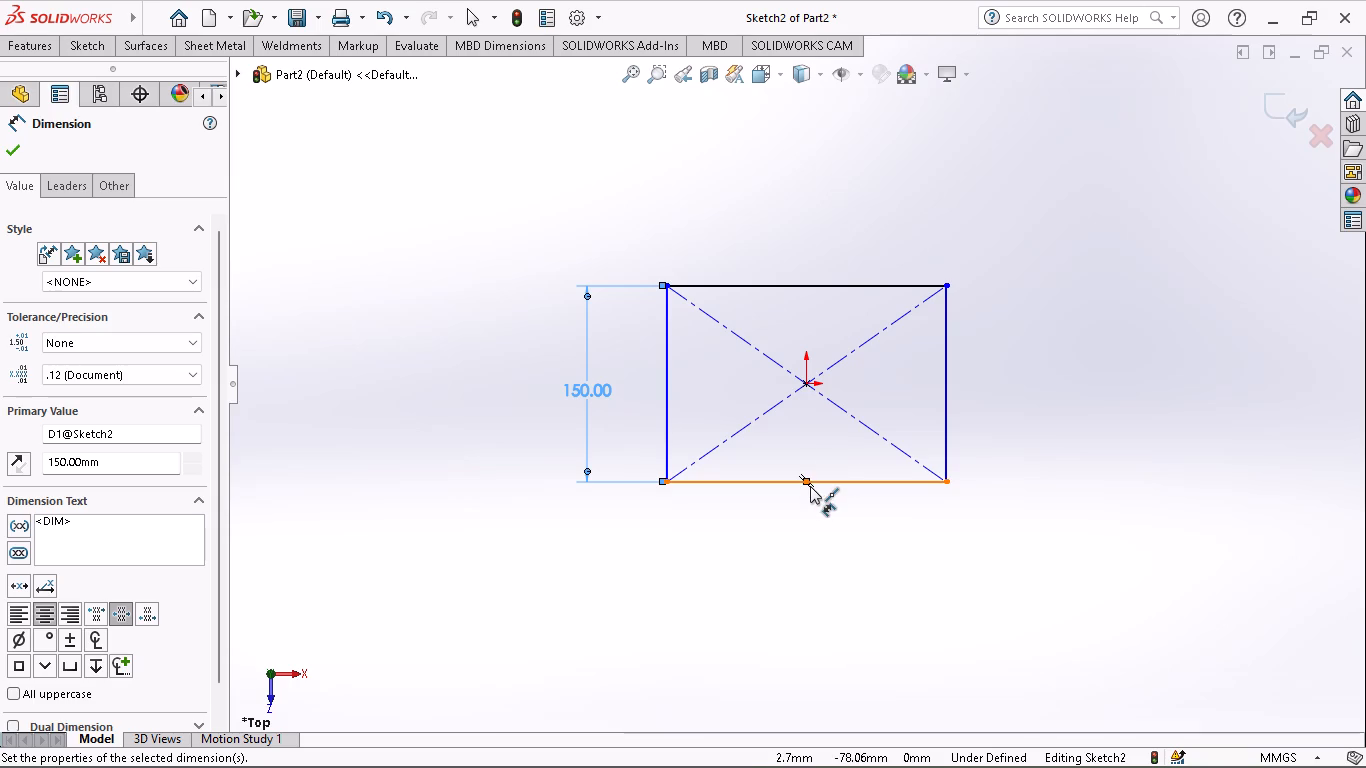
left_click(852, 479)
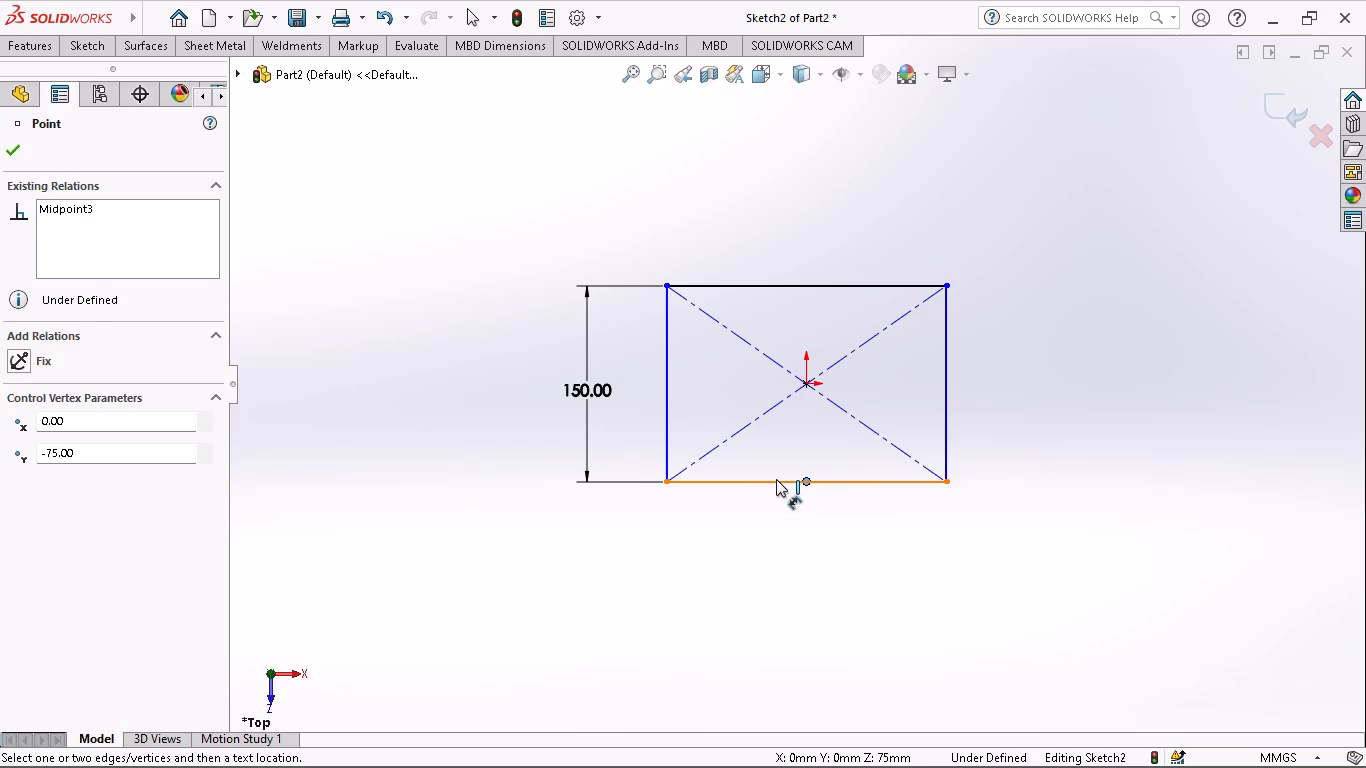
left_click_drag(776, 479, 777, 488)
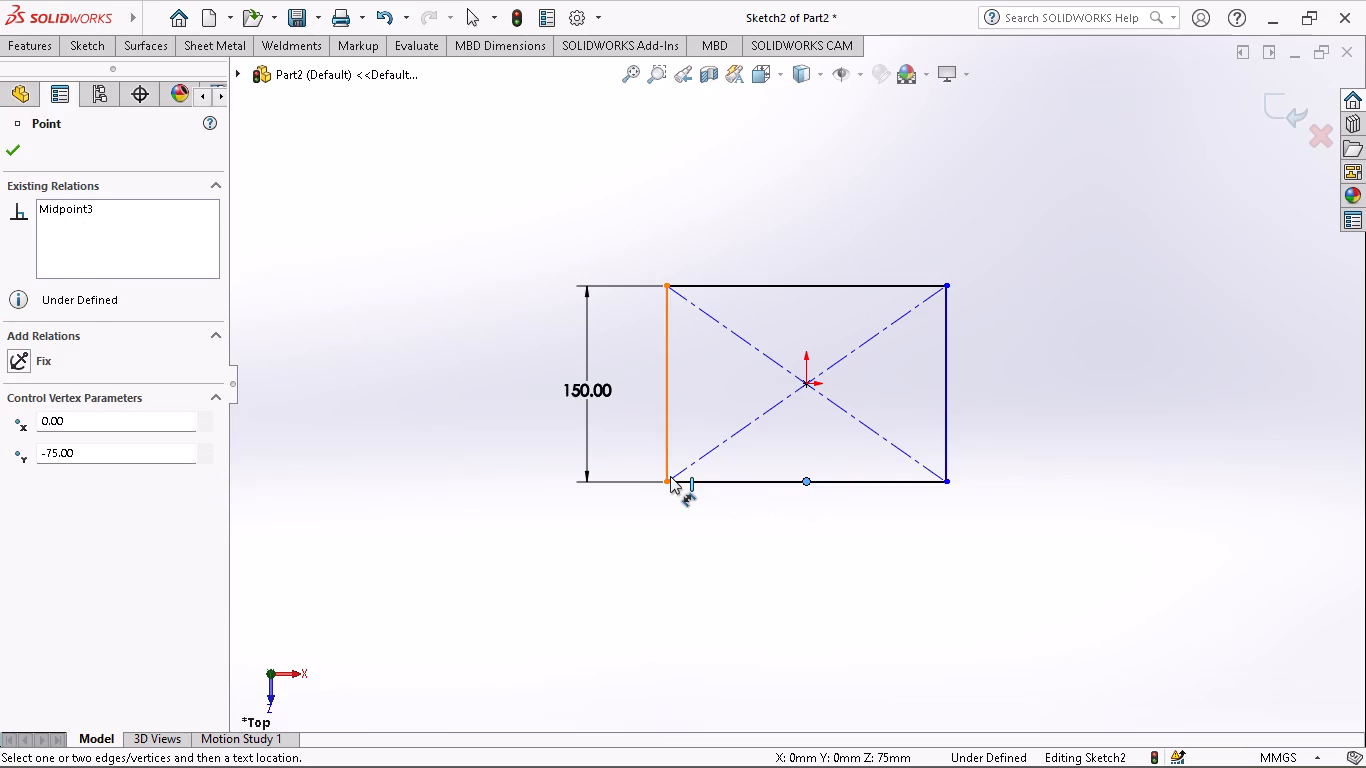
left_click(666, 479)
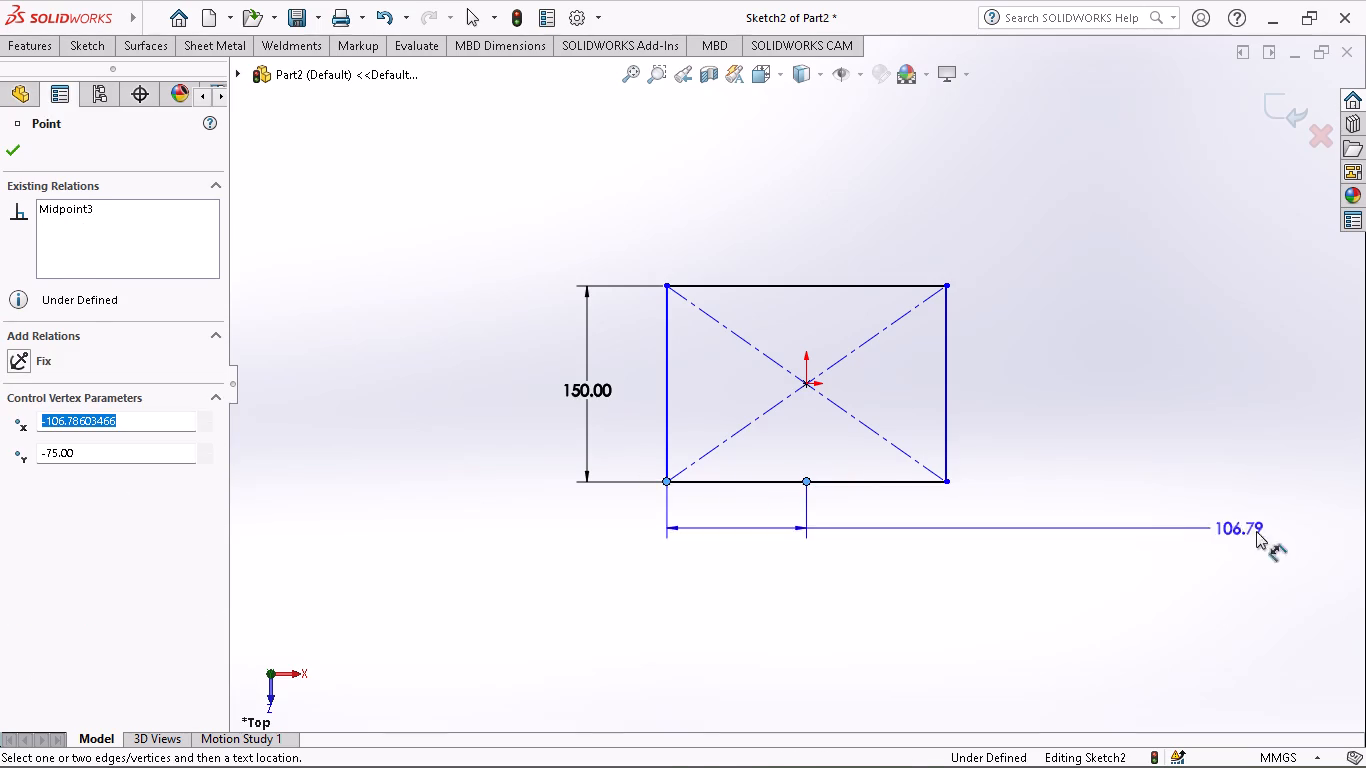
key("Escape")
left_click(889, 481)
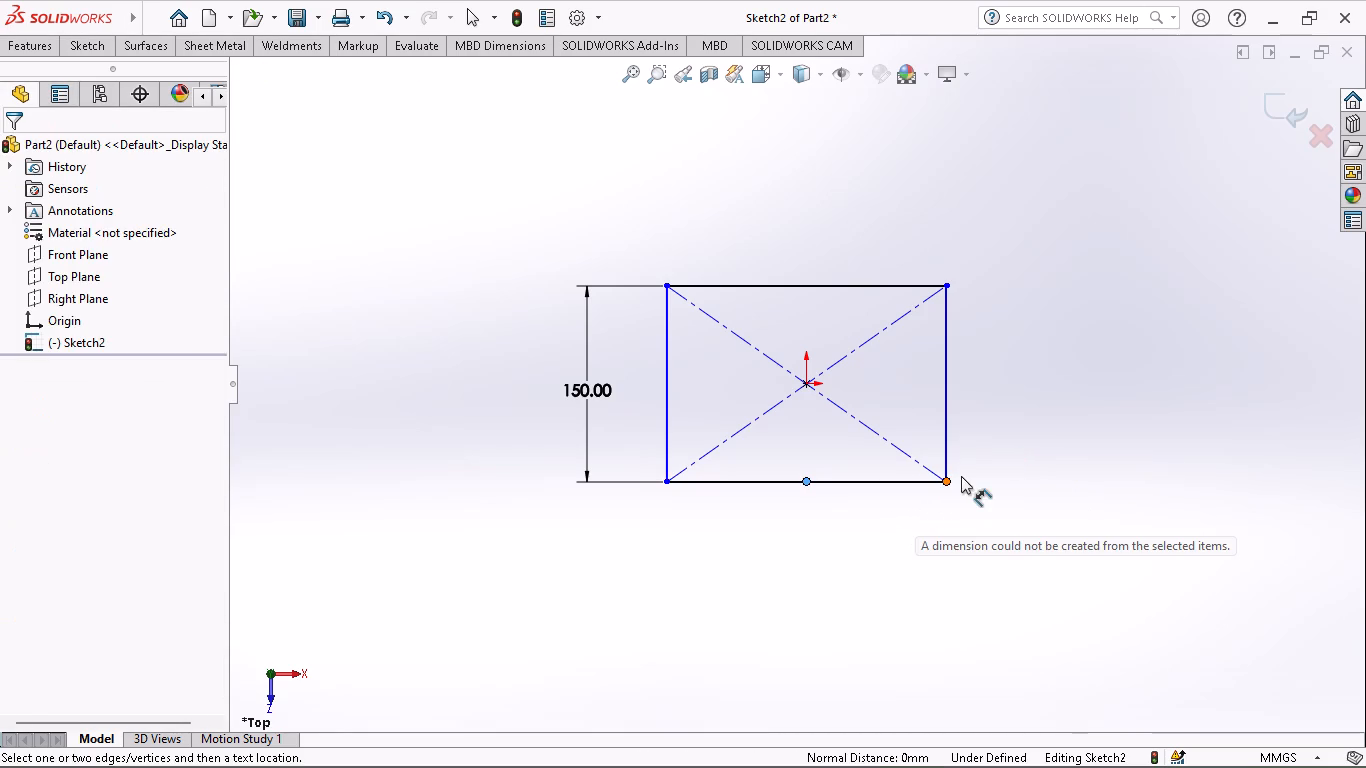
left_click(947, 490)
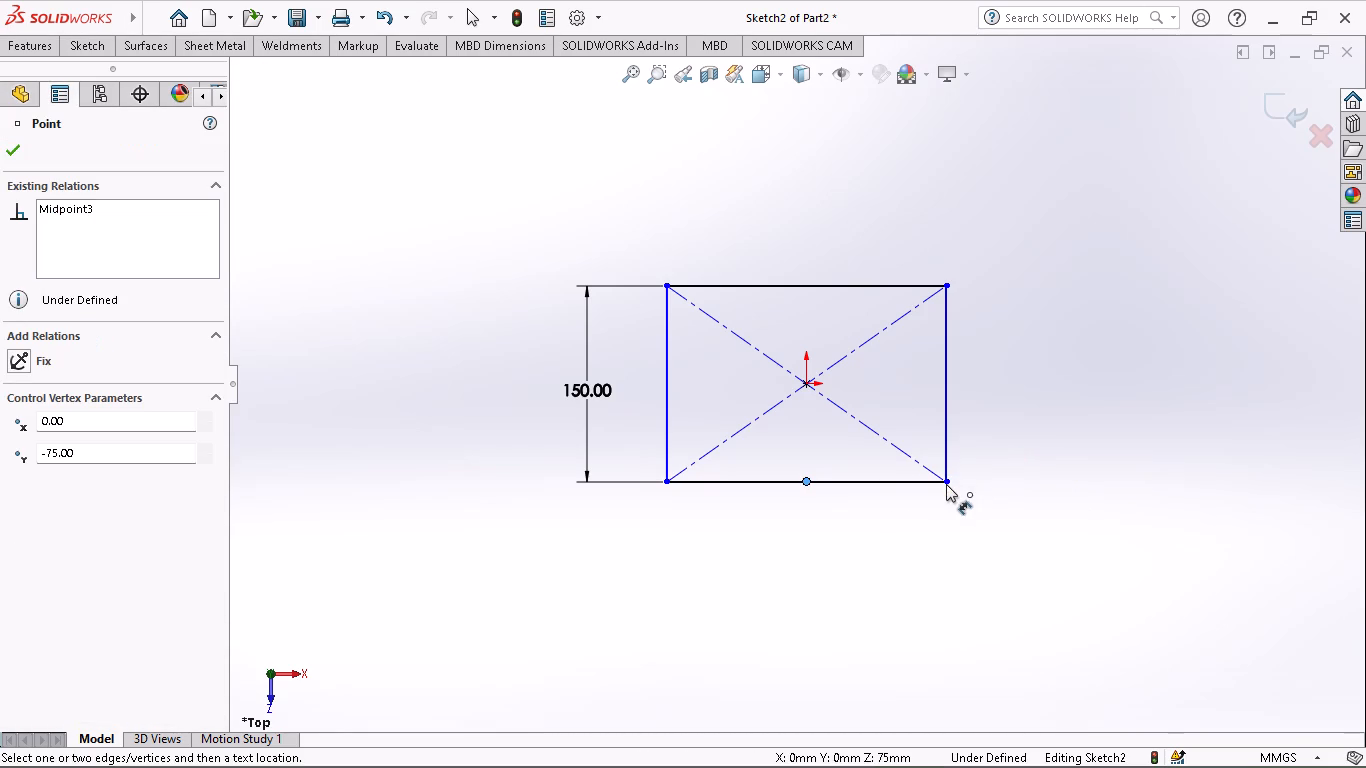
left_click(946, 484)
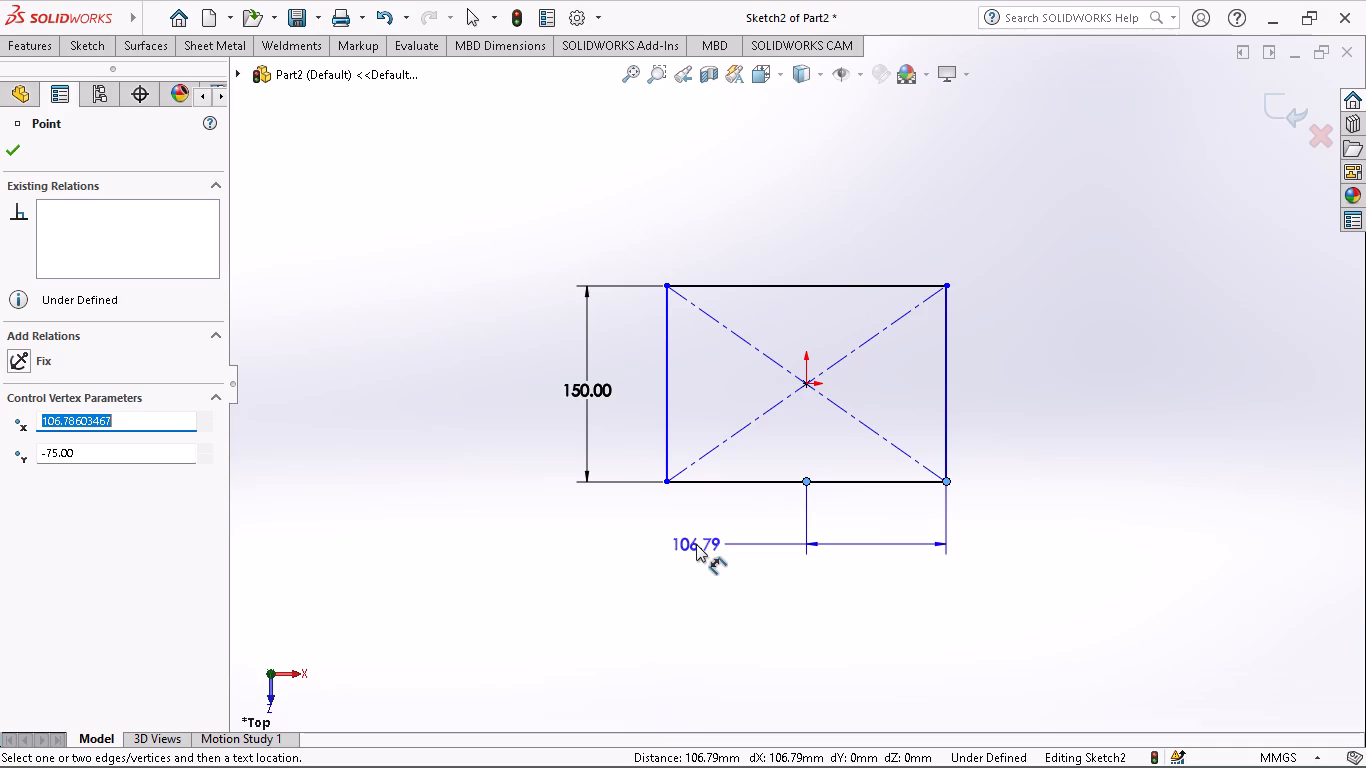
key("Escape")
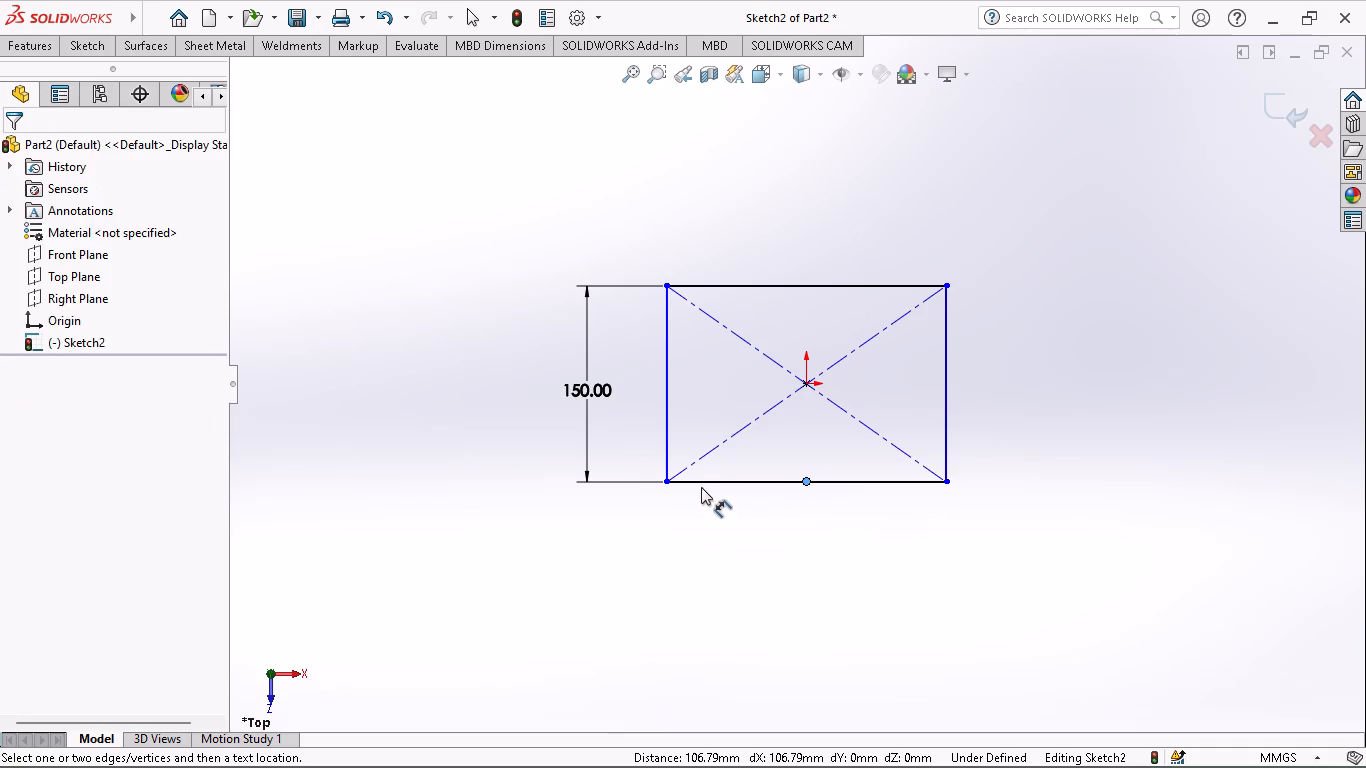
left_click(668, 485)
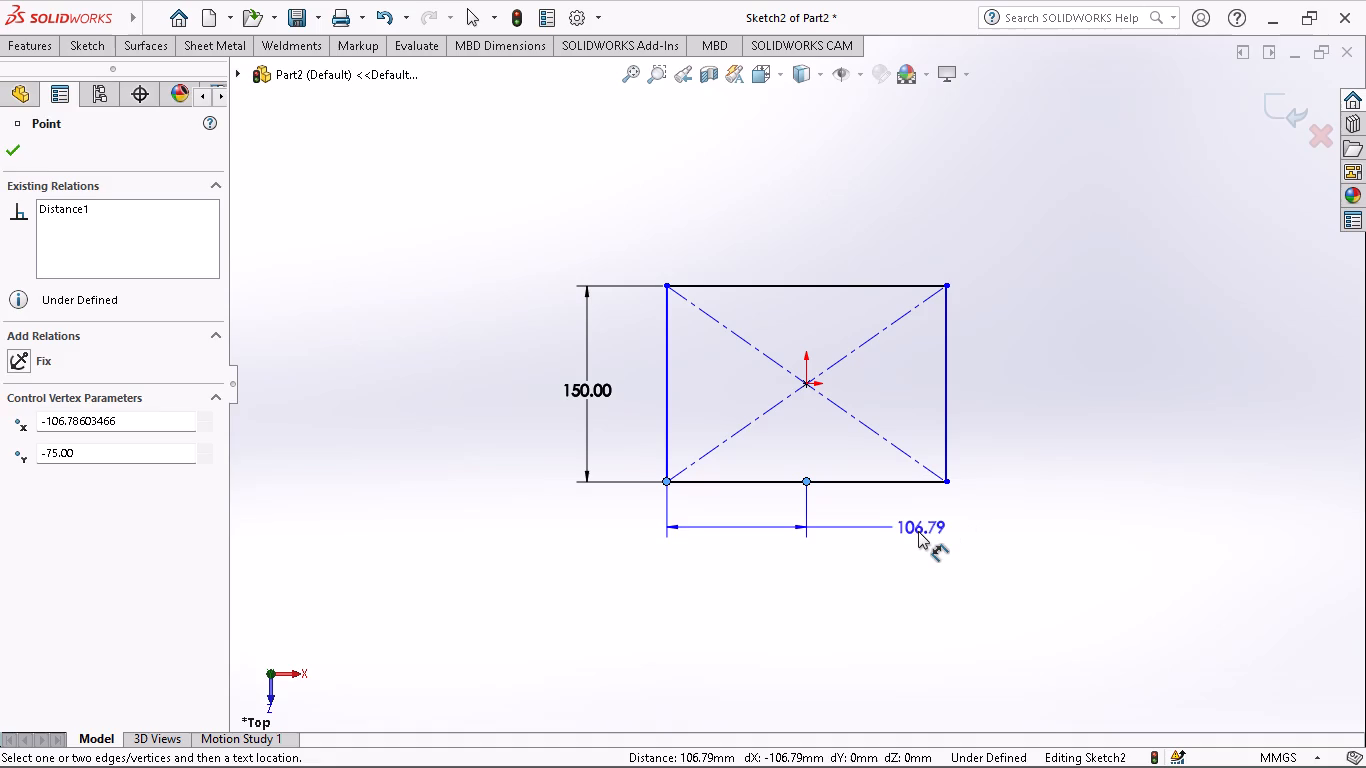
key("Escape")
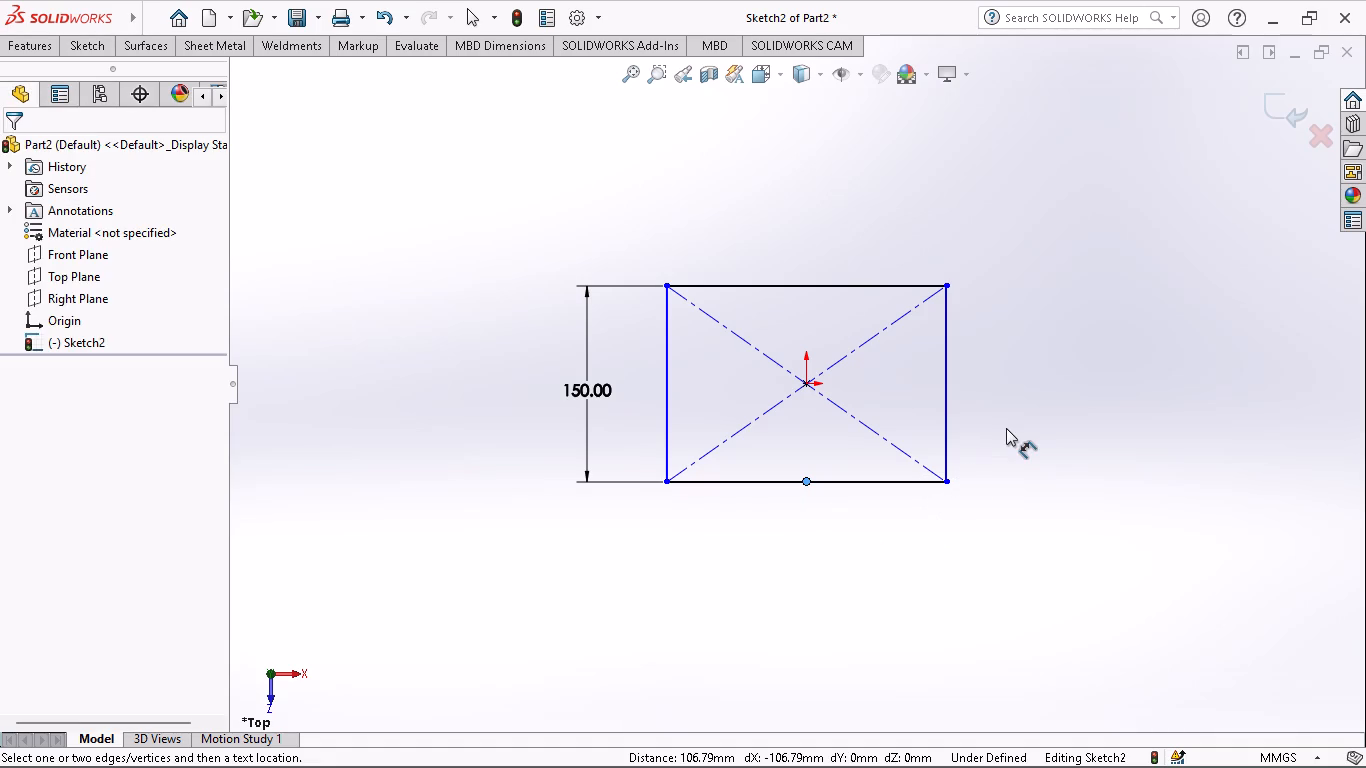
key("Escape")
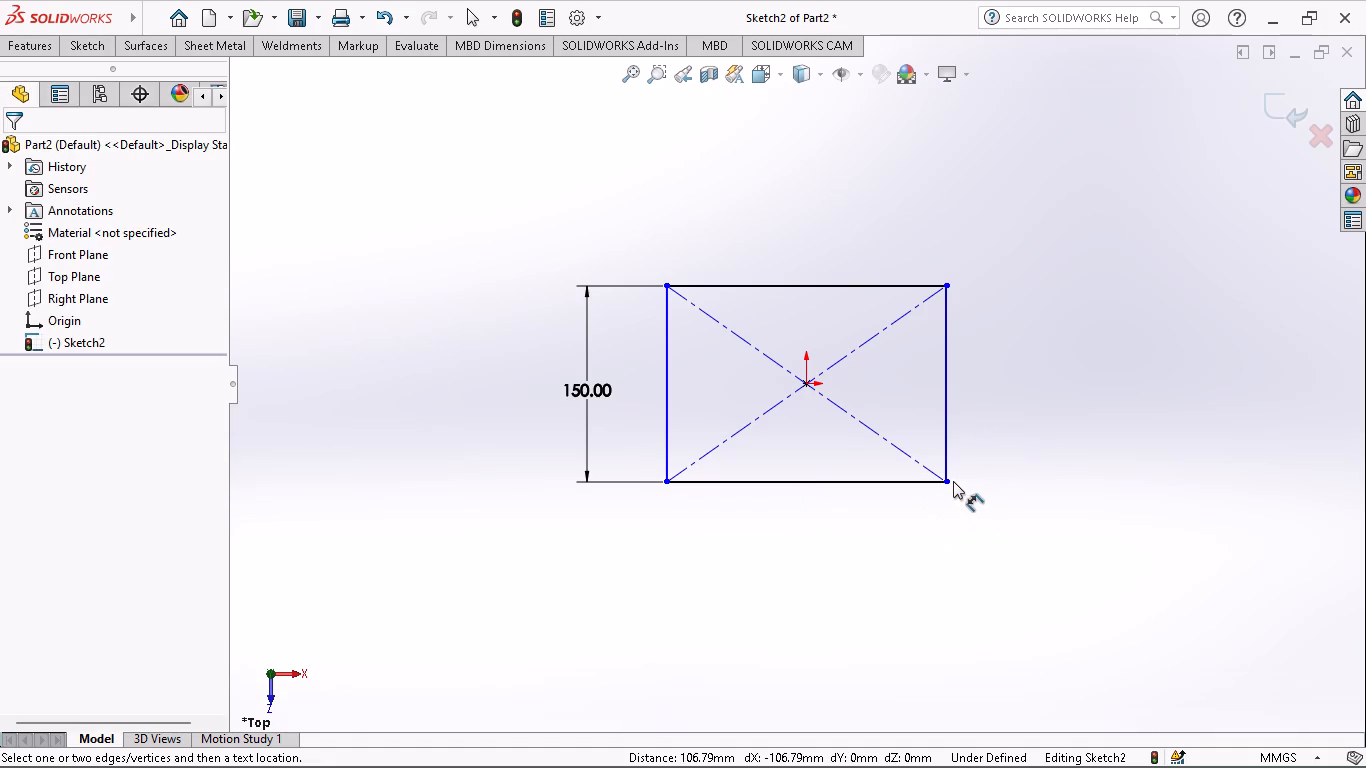
Dimension the rectangle's width between its two lower corner points and set it to 70 mm.
left_click(946, 484)
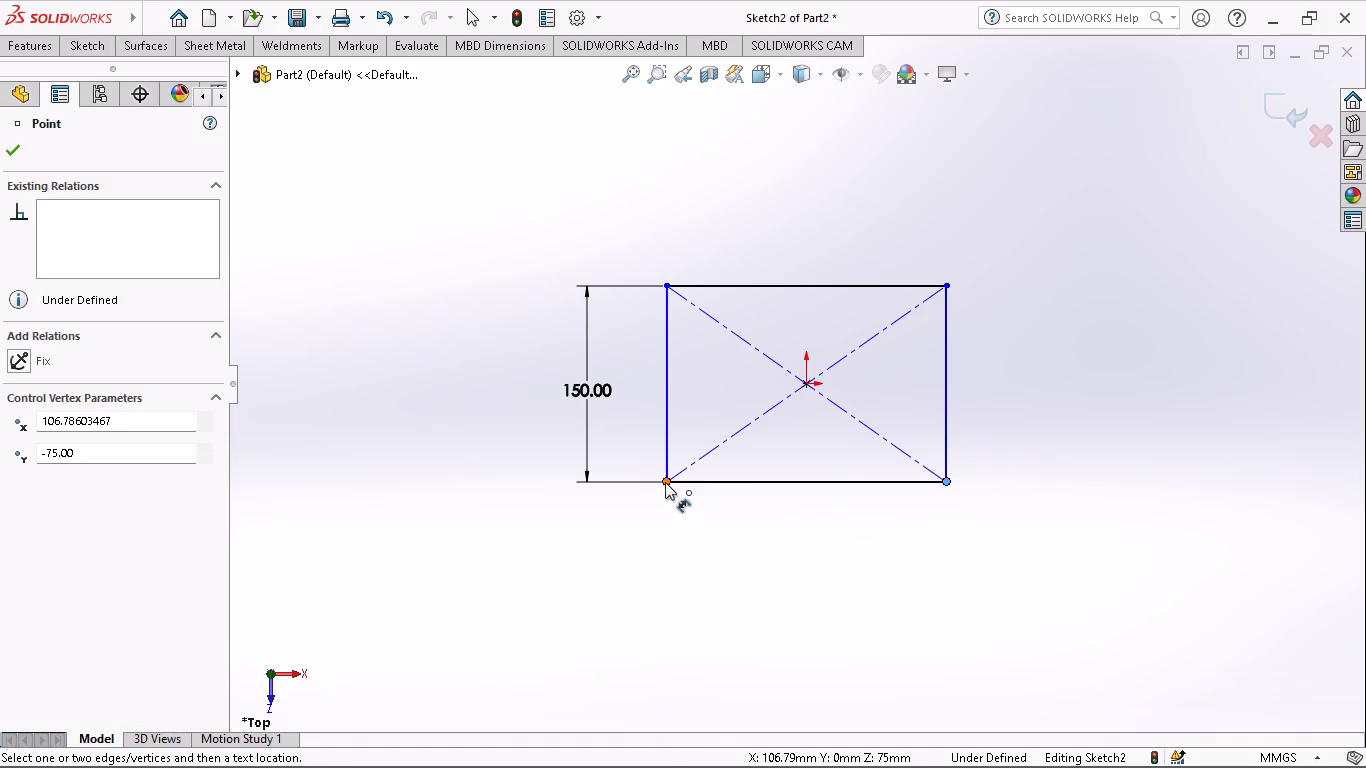
left_click(664, 482)
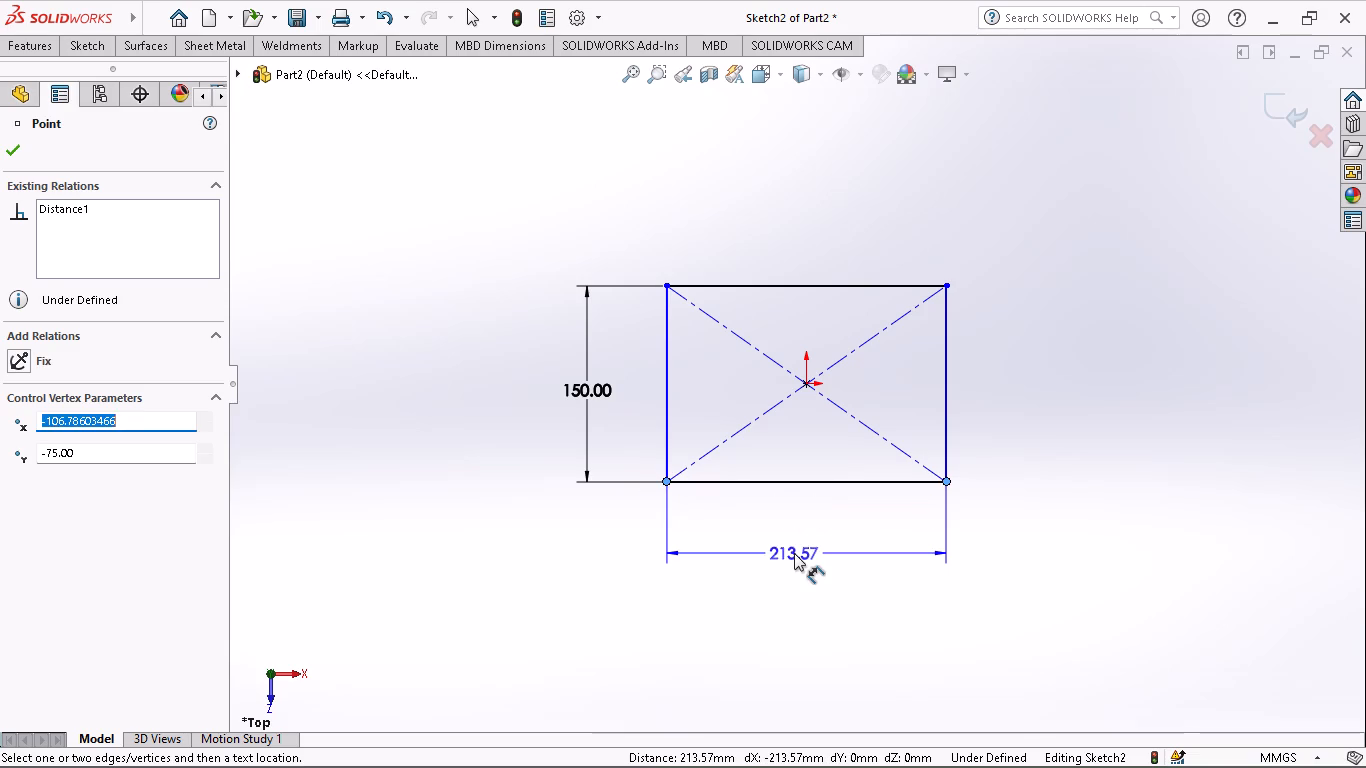
left_click(794, 553)
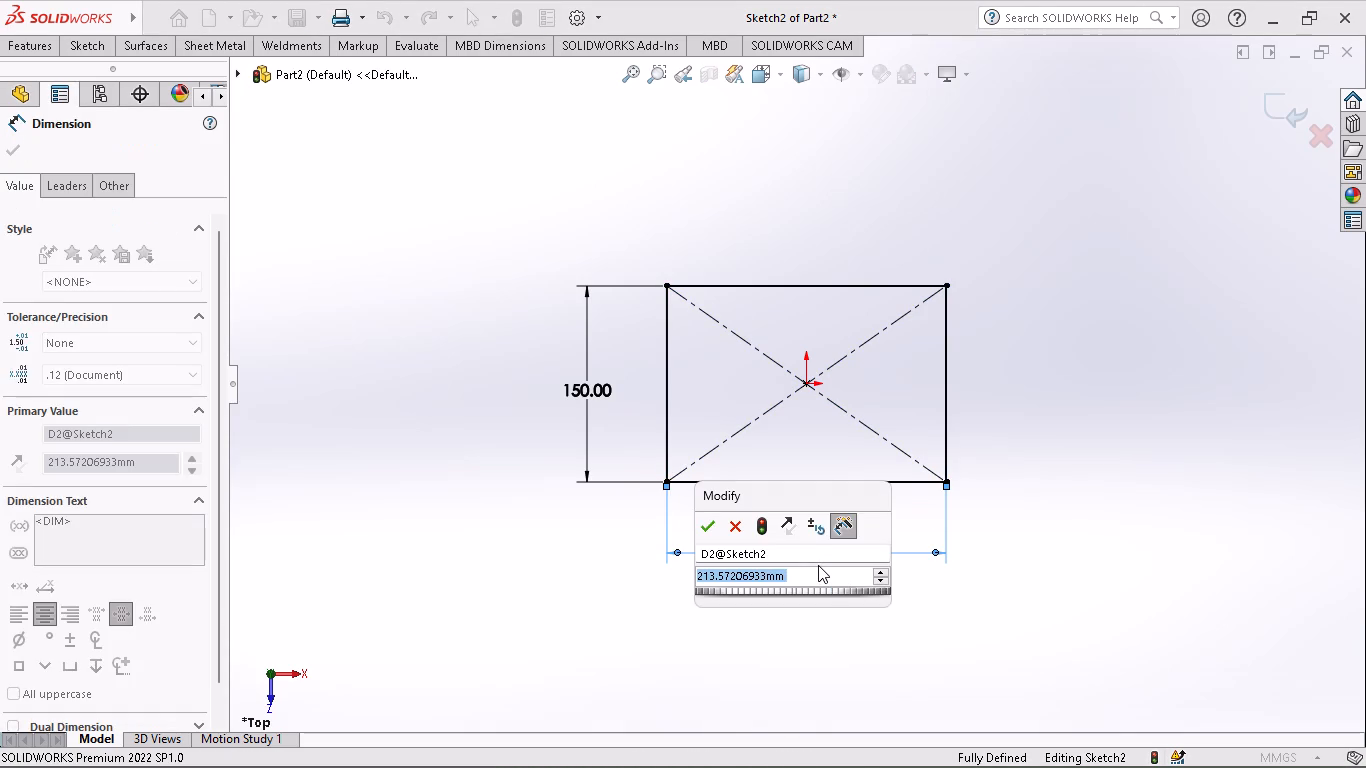
type("70")
key("Return")
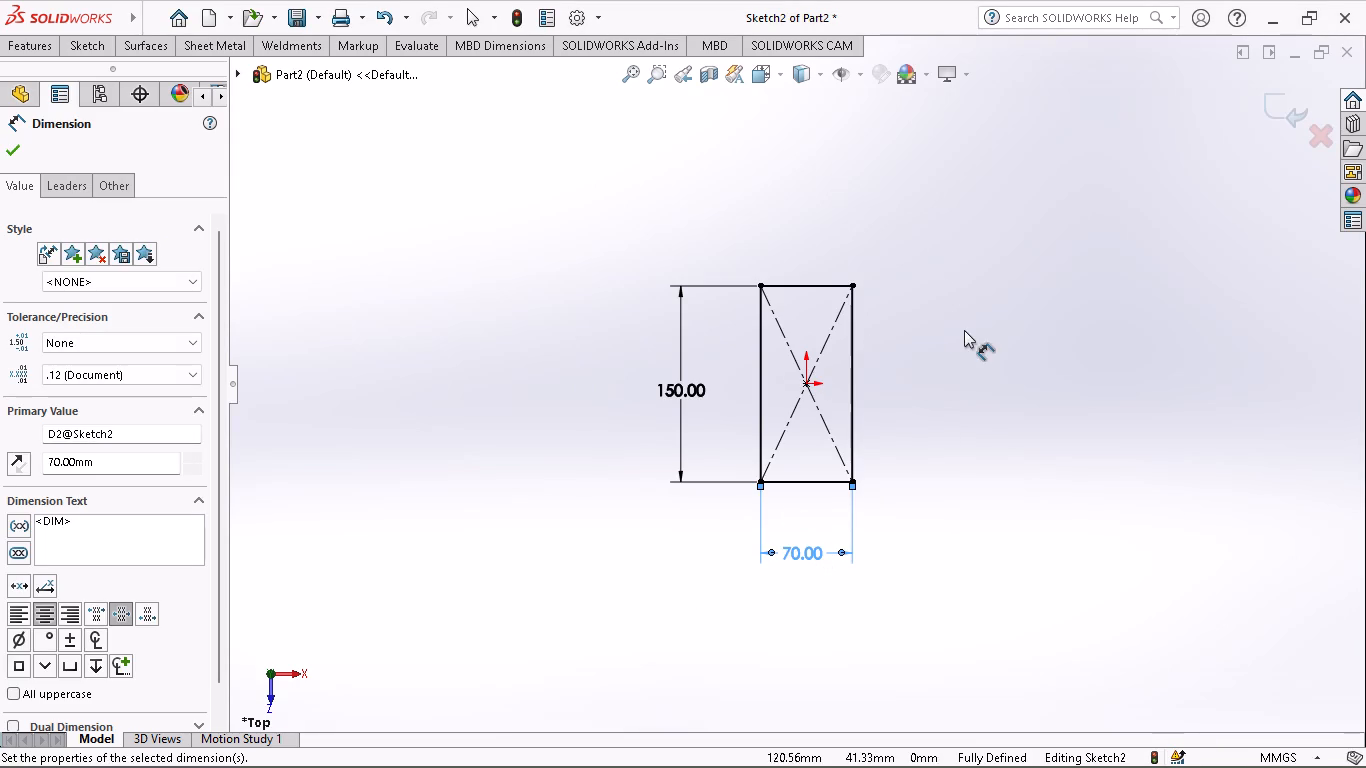
left_click(13, 156)
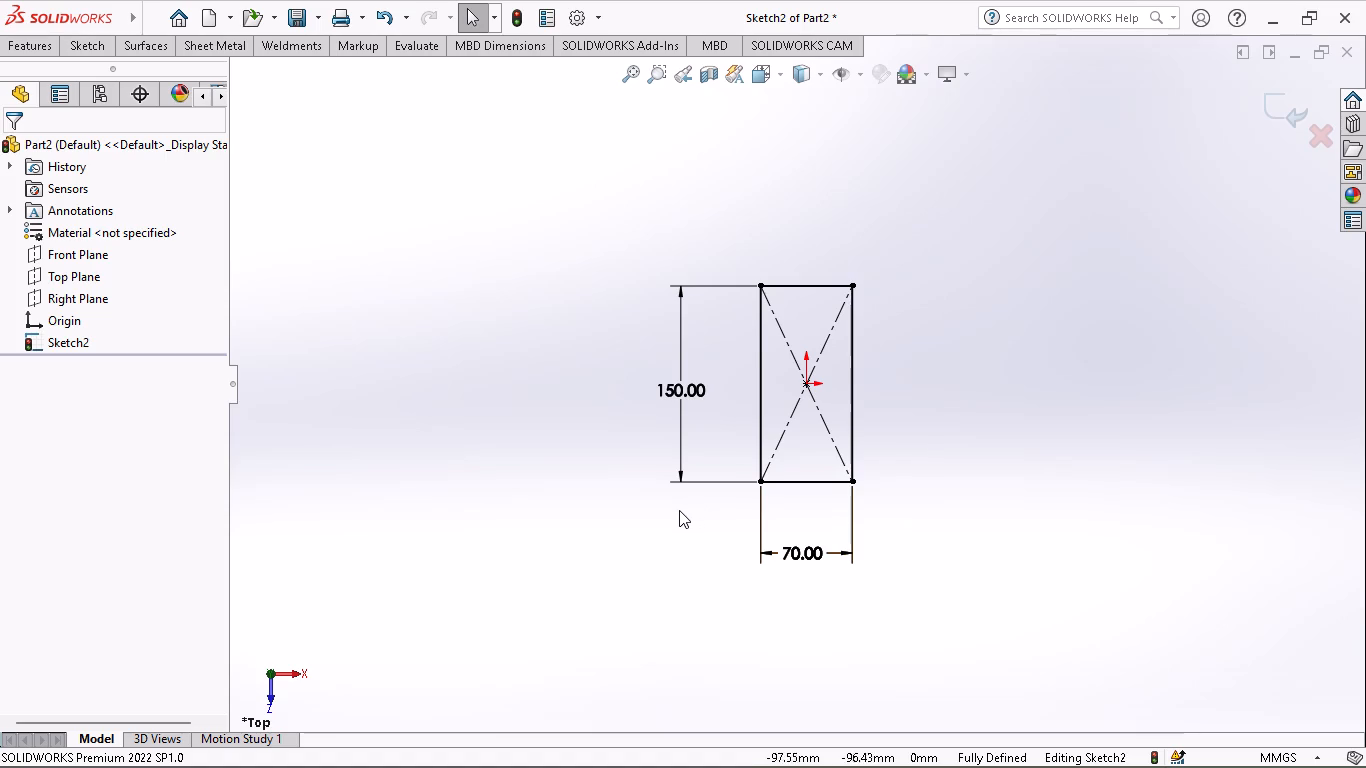
Start a sheet metal Base Flange from the dimensioned rectangle sketch and open its thickness value for editing.
left_click(198, 53)
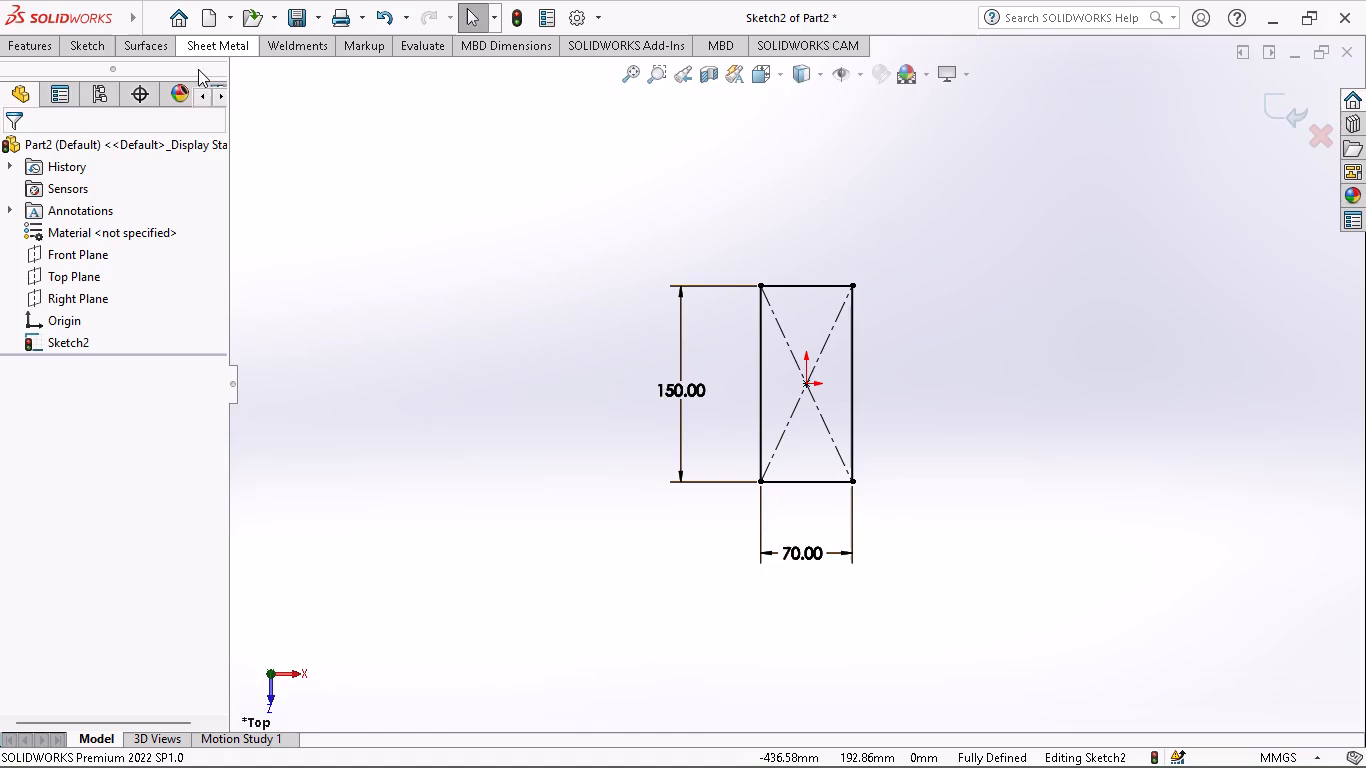
left_click(54, 101)
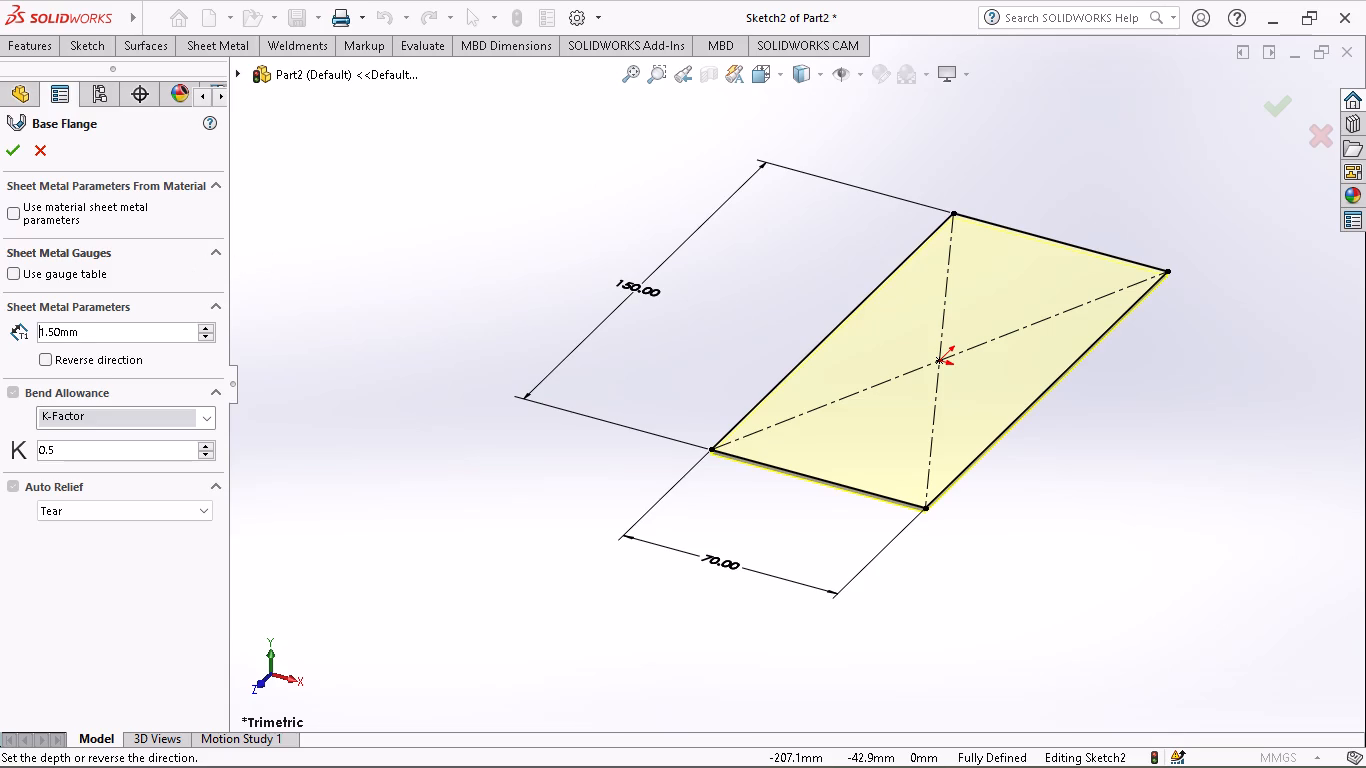
left_click_drag(89, 333, 0, 358)
left_click(106, 327)
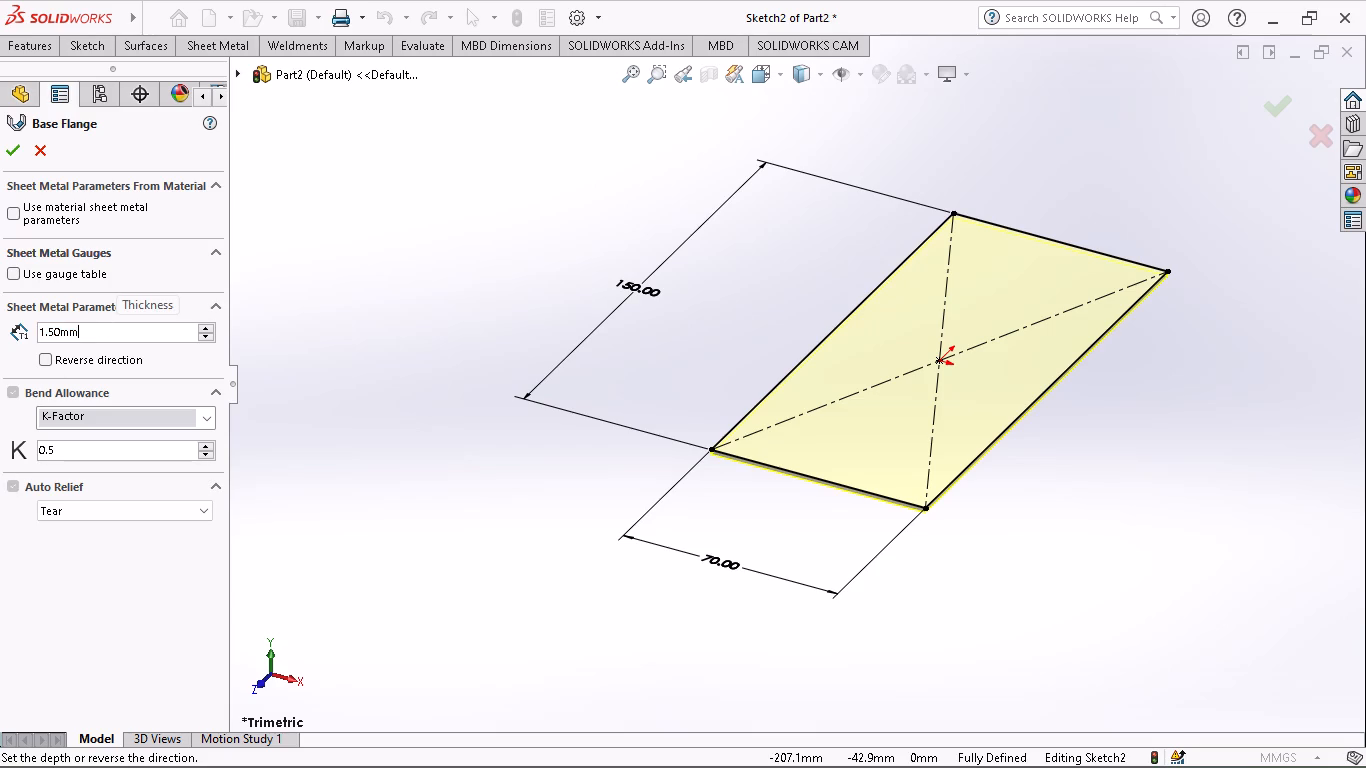
left_click_drag(105, 327, 88, 330)
left_click_drag(97, 330, 0, 356)
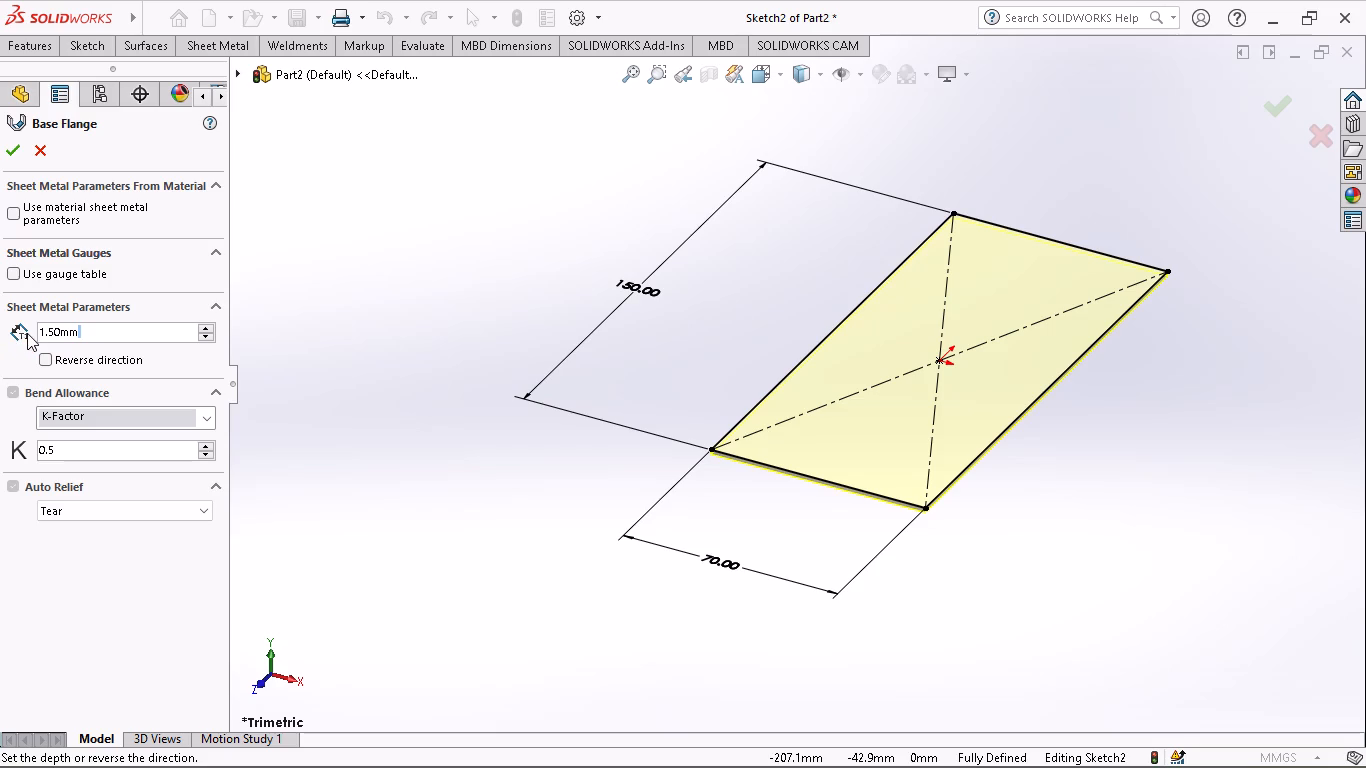
left_click_drag(87, 331, 39, 352)
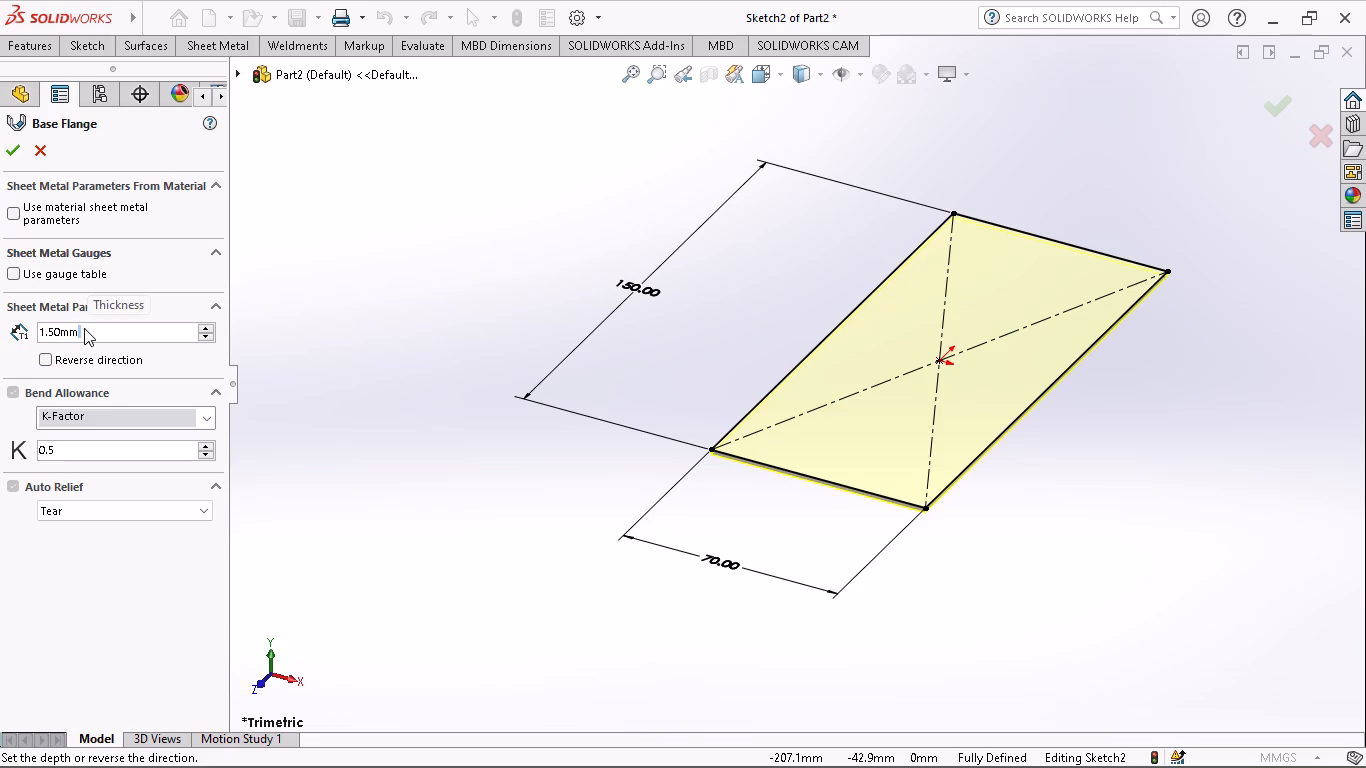
left_click_drag(84, 328, 20, 342)
left_click_drag(89, 330, 30, 342)
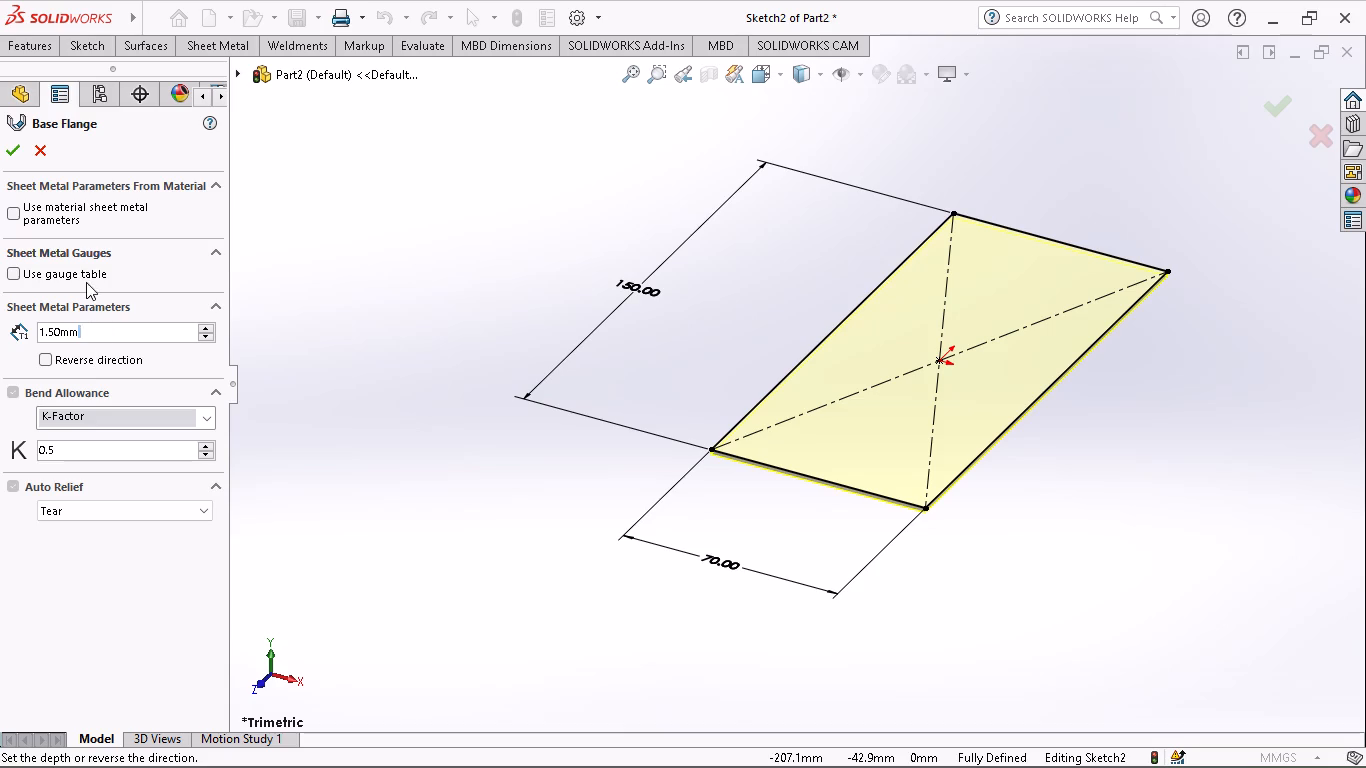
left_click_drag(88, 332, 27, 346)
left_click_drag(89, 333, 12, 365)
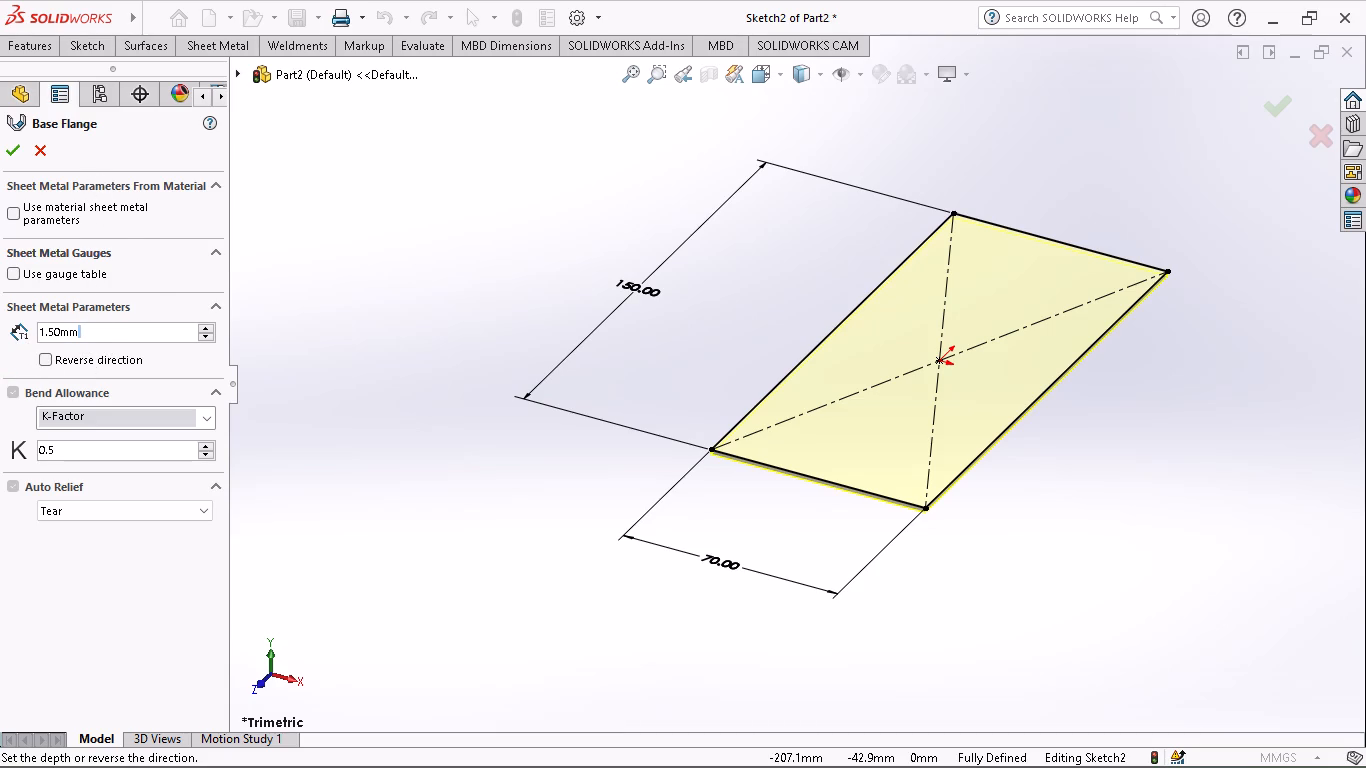
left_click_drag(73, 331, 0, 372)
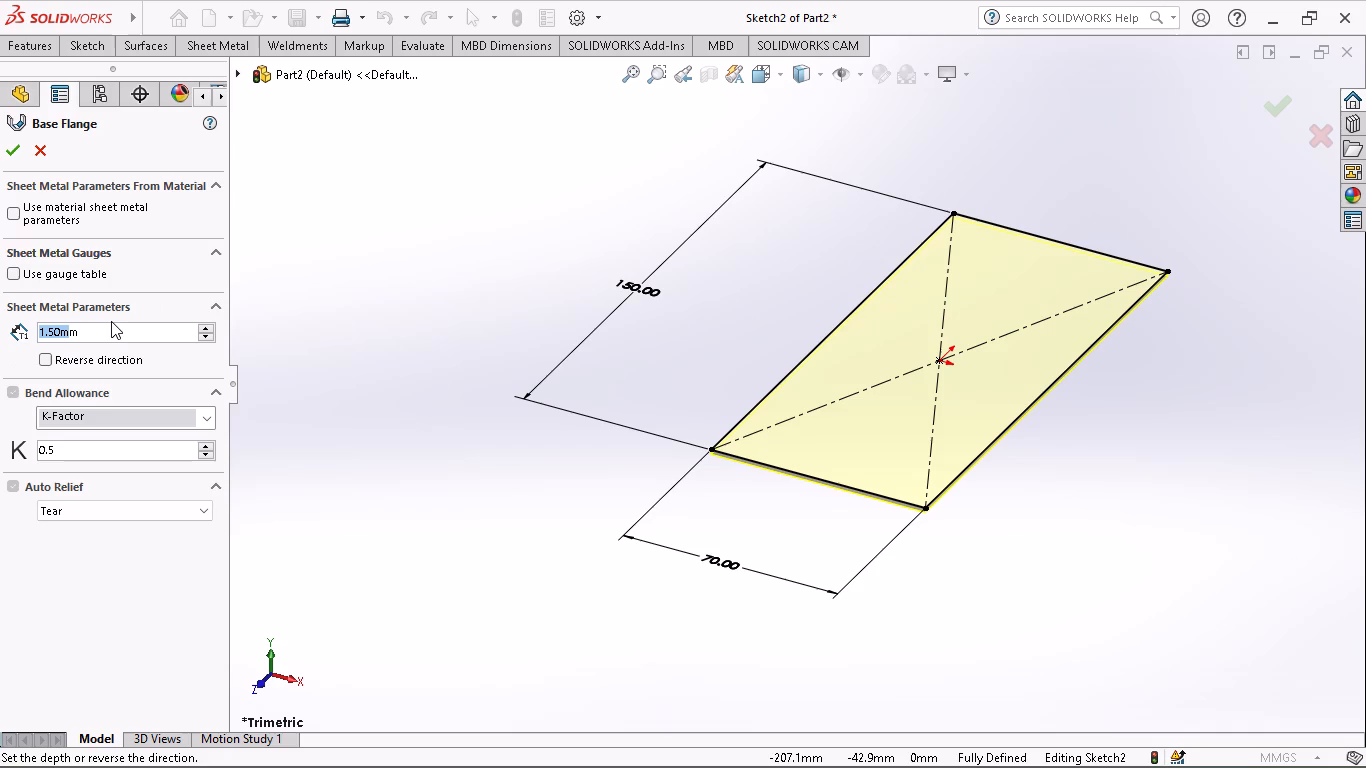
left_click_drag(101, 330, 12, 367)
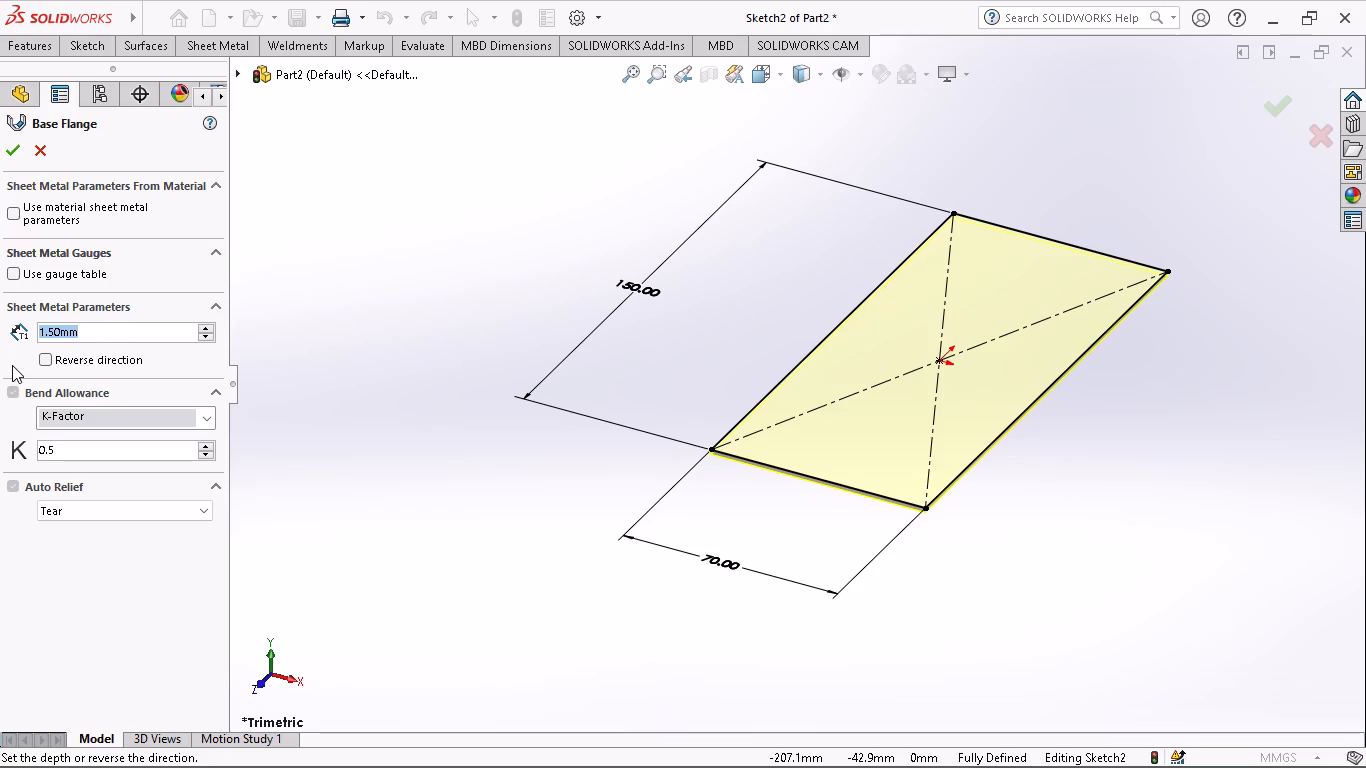
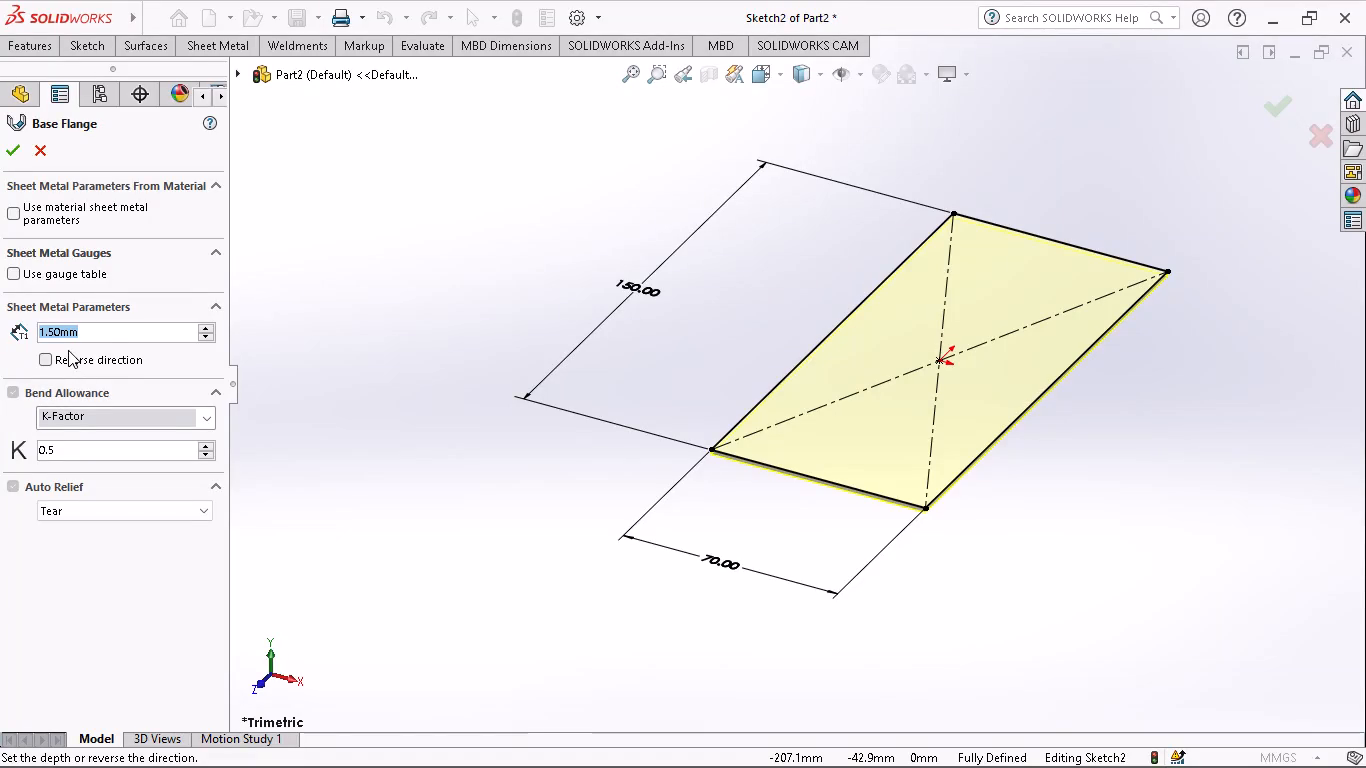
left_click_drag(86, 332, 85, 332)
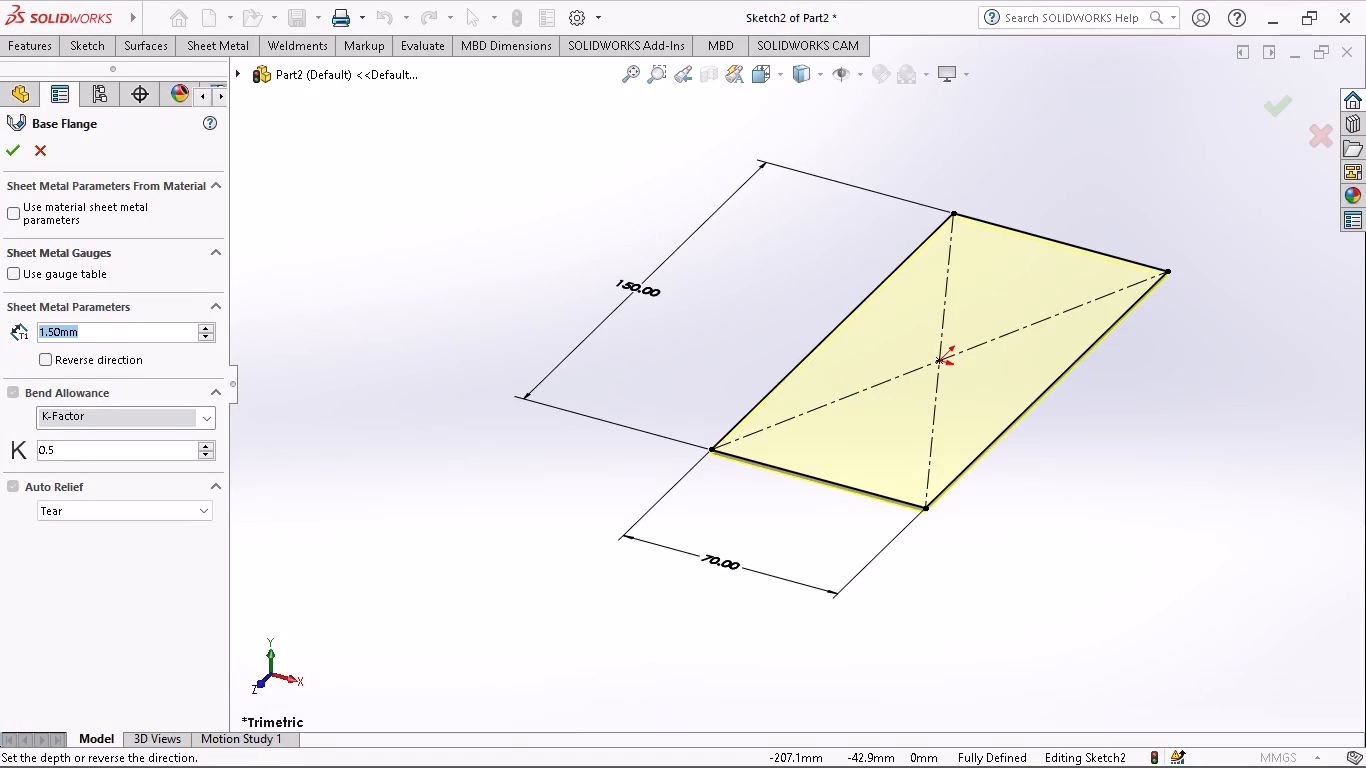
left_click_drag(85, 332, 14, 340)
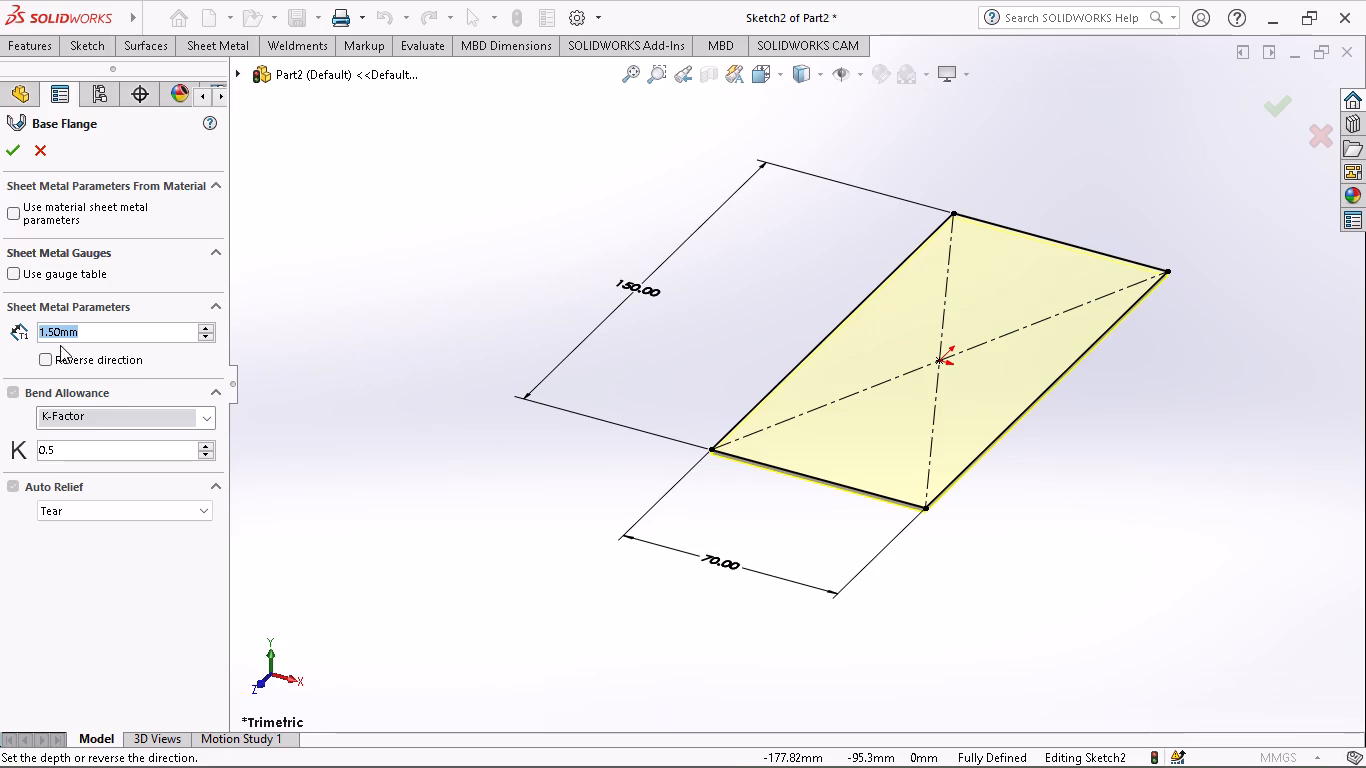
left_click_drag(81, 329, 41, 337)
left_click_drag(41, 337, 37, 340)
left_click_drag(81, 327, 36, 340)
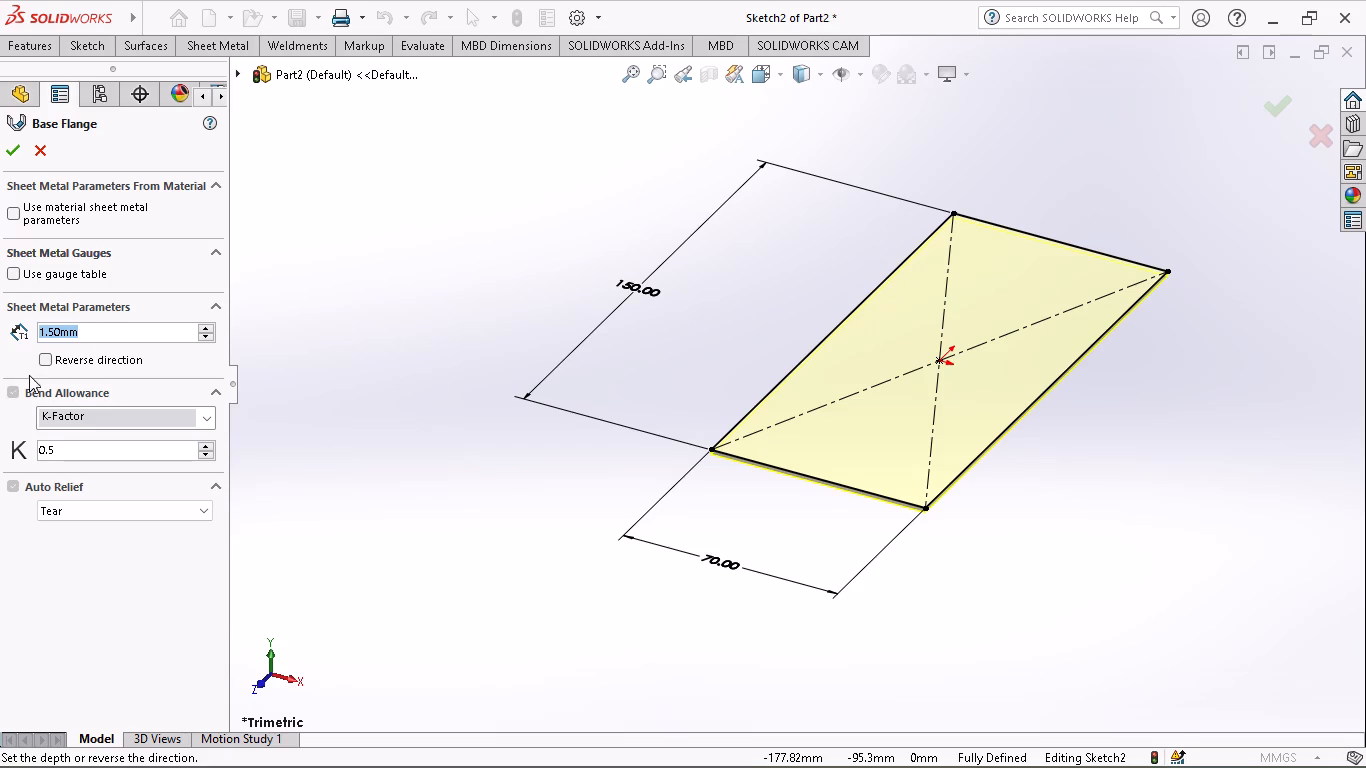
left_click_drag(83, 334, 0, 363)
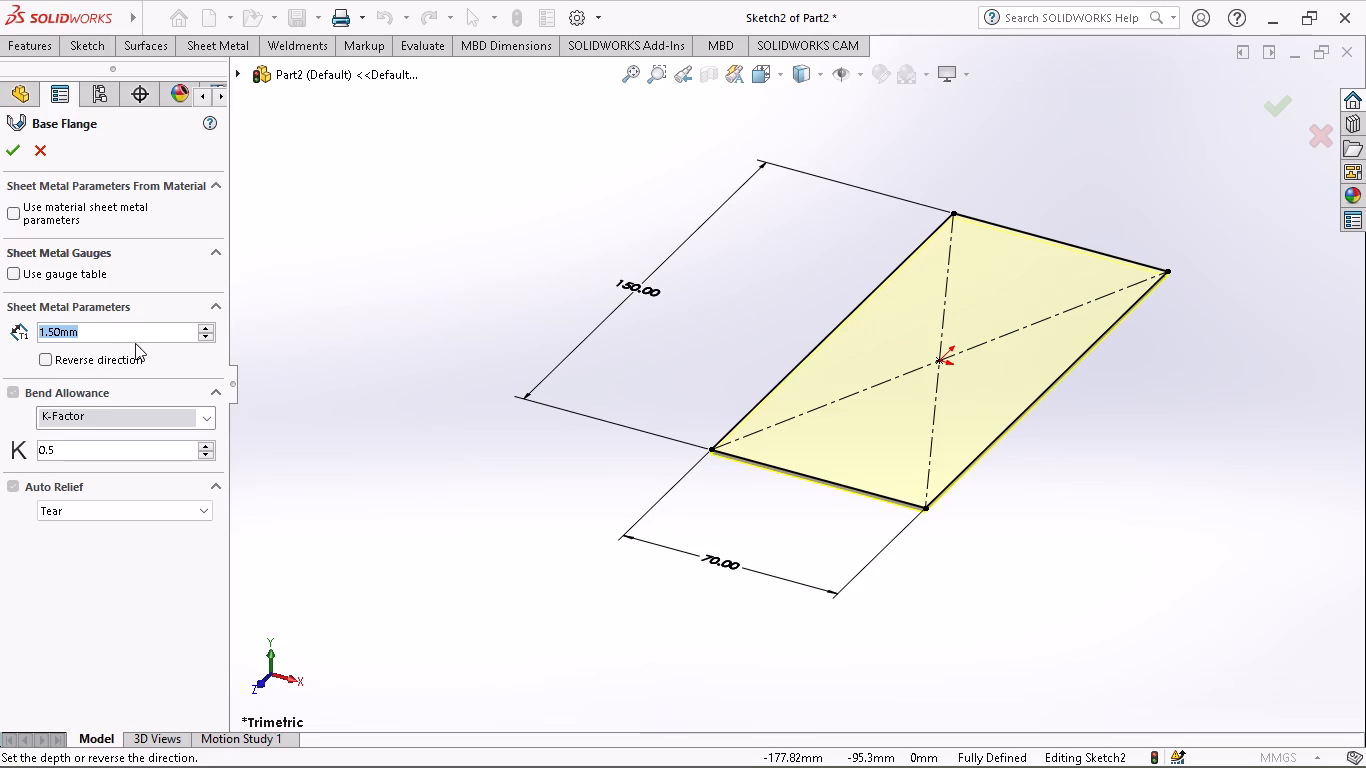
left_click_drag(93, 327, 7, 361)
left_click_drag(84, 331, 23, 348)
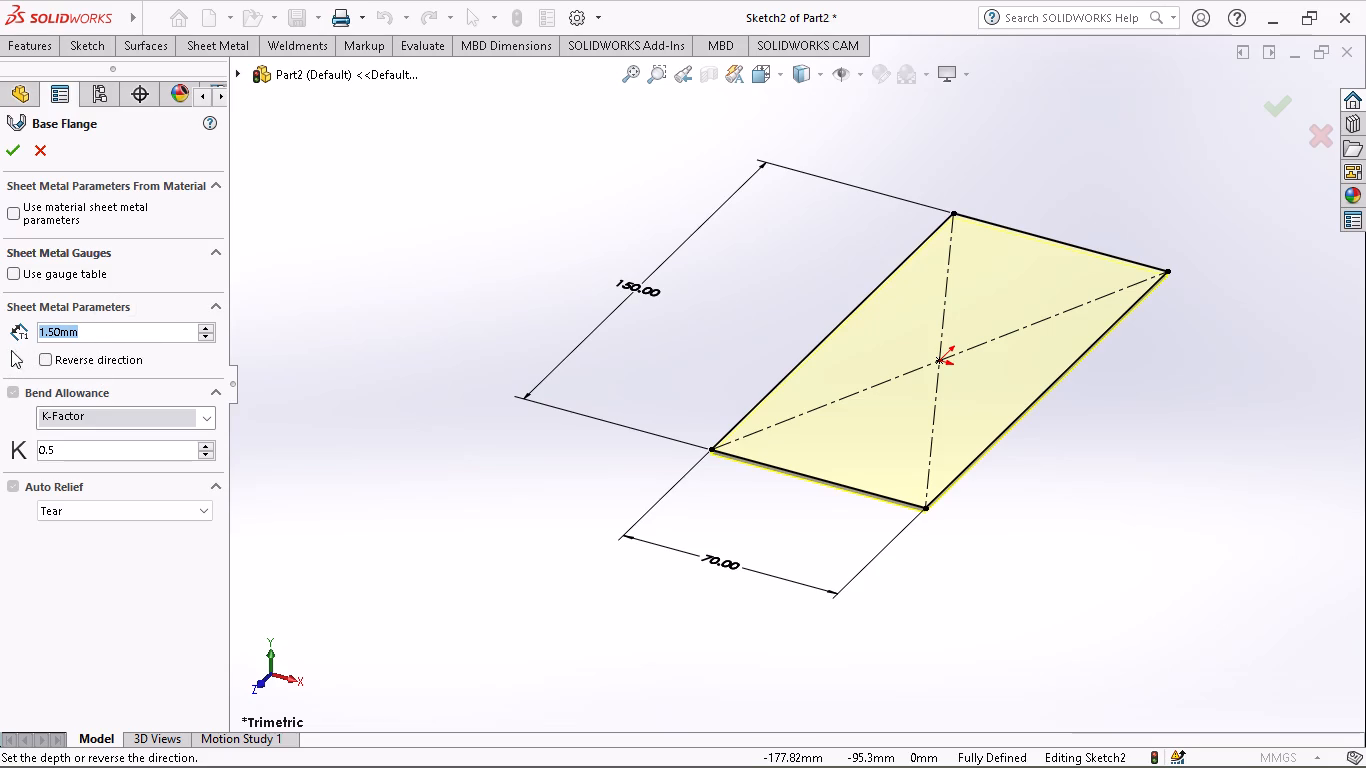
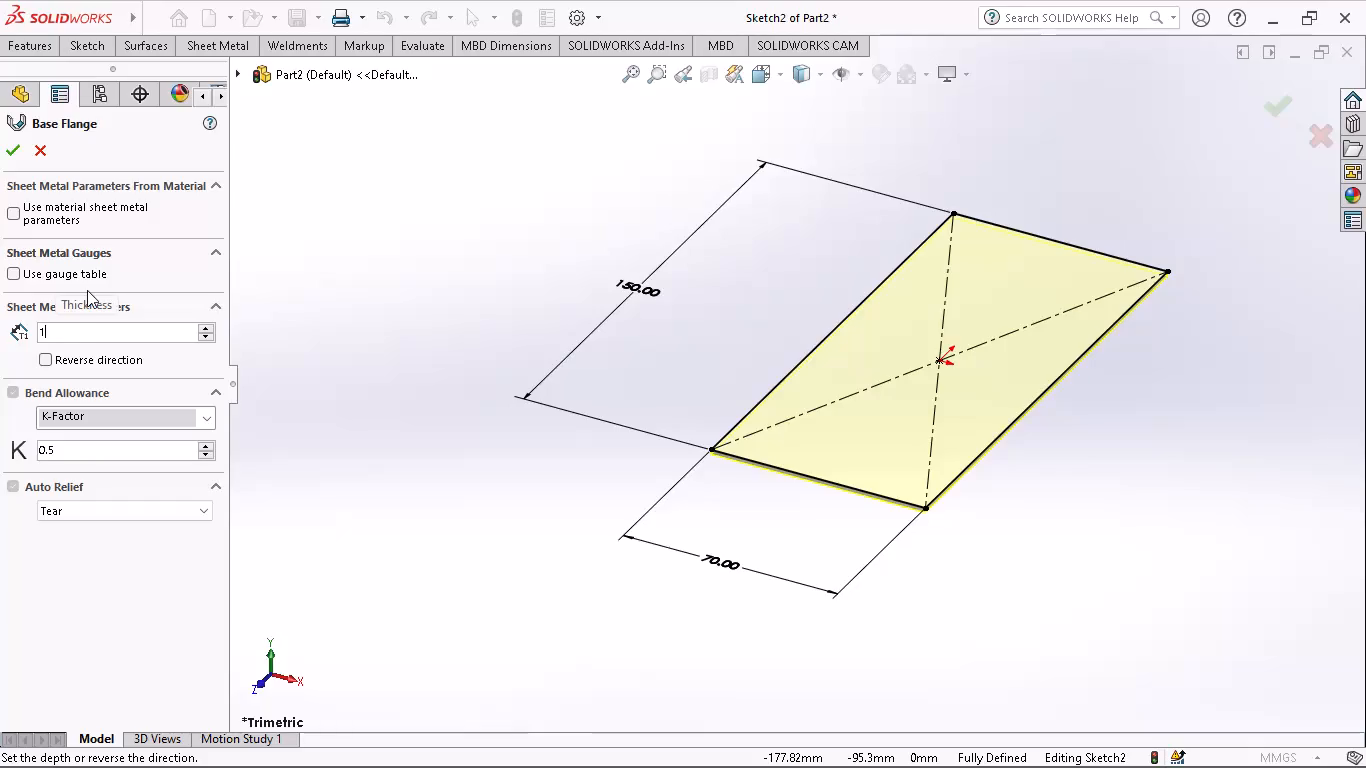
Create the base flange from the 70 by 150 mm rectangle with a sheet thickness of 1 mm.
key("Return")
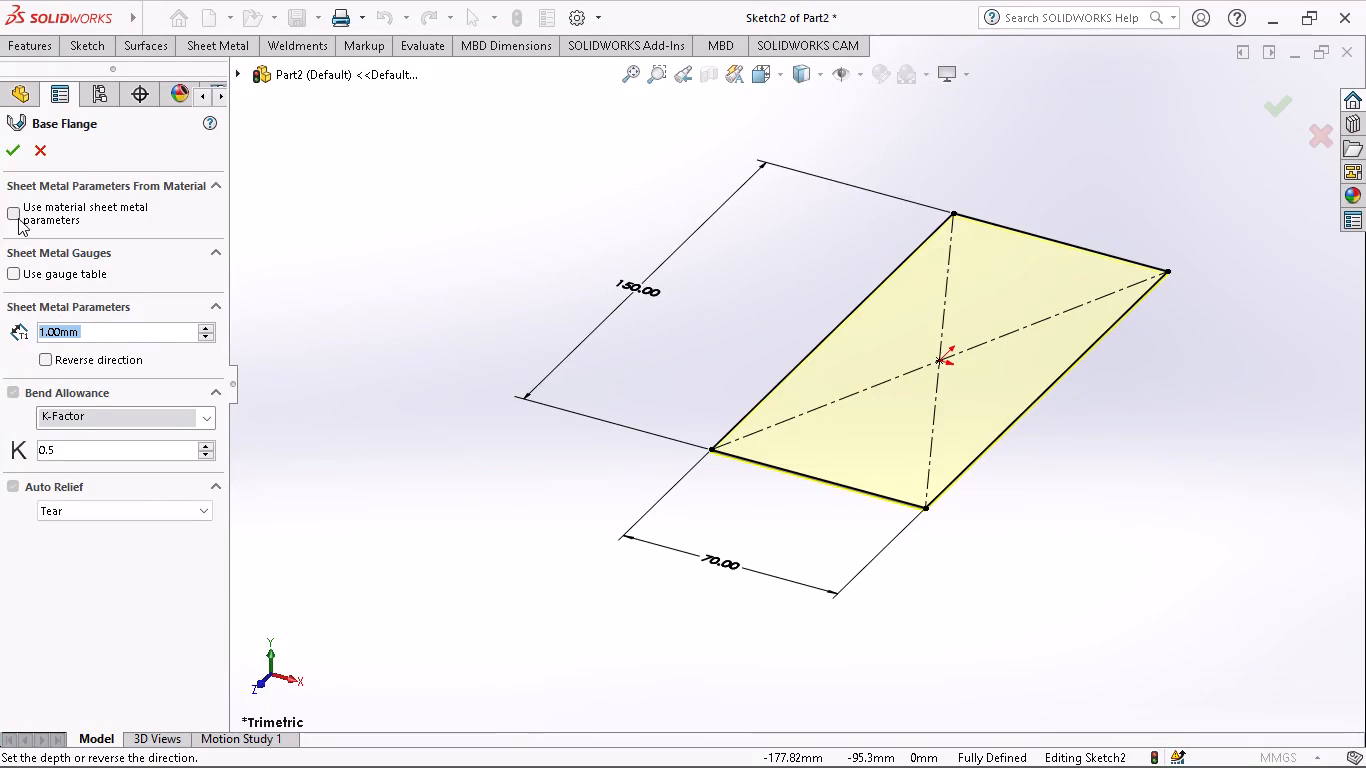
left_click(12, 154)
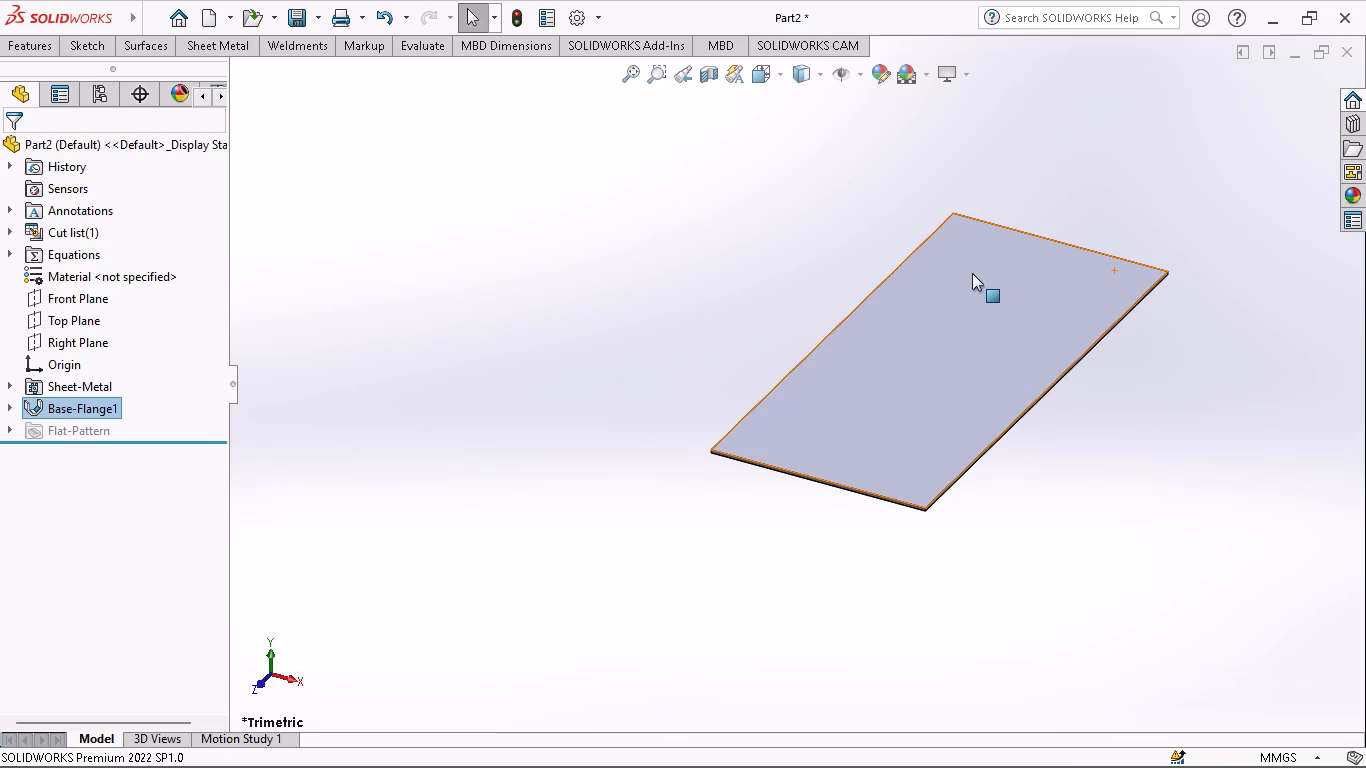
Start an Edge Flange on the plate's front 70 mm edge and place it upward with a length of 48 mm.
left_click(182, 44)
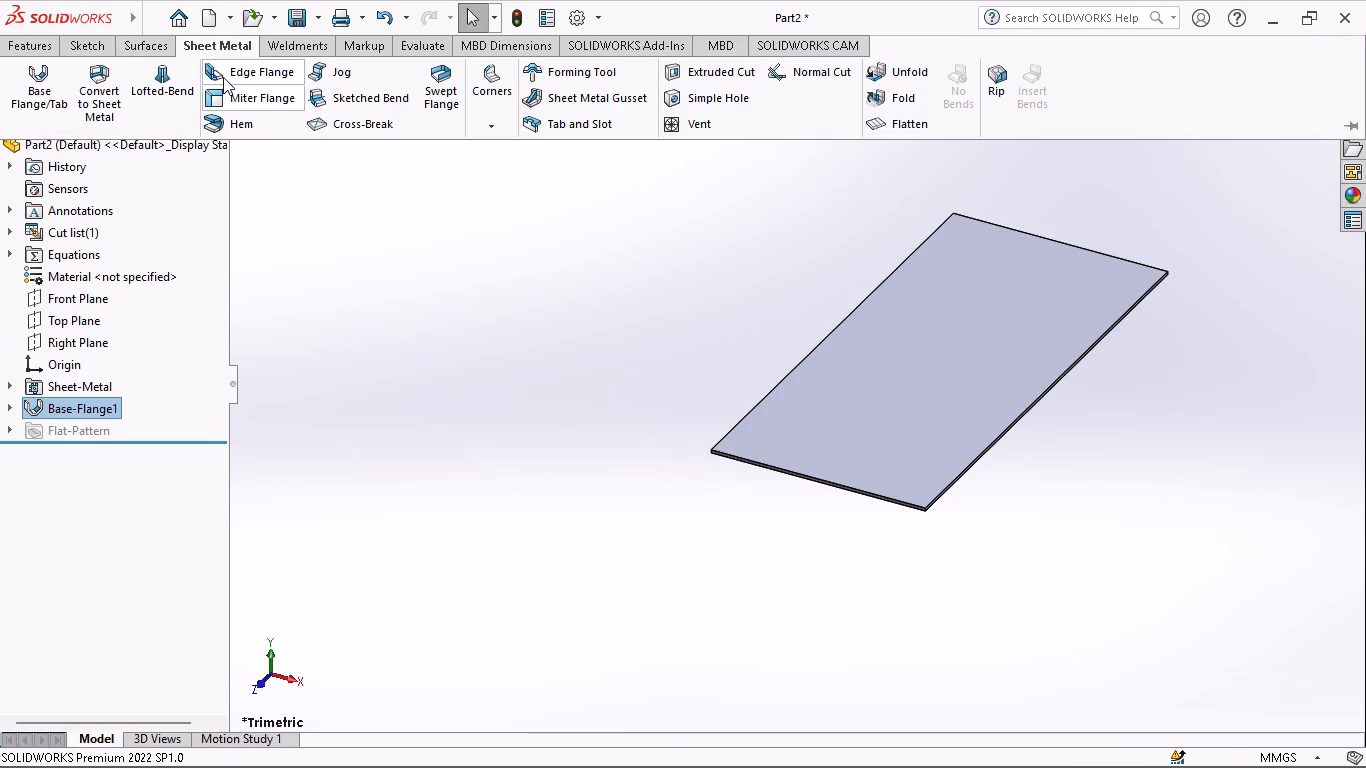
left_click(223, 77)
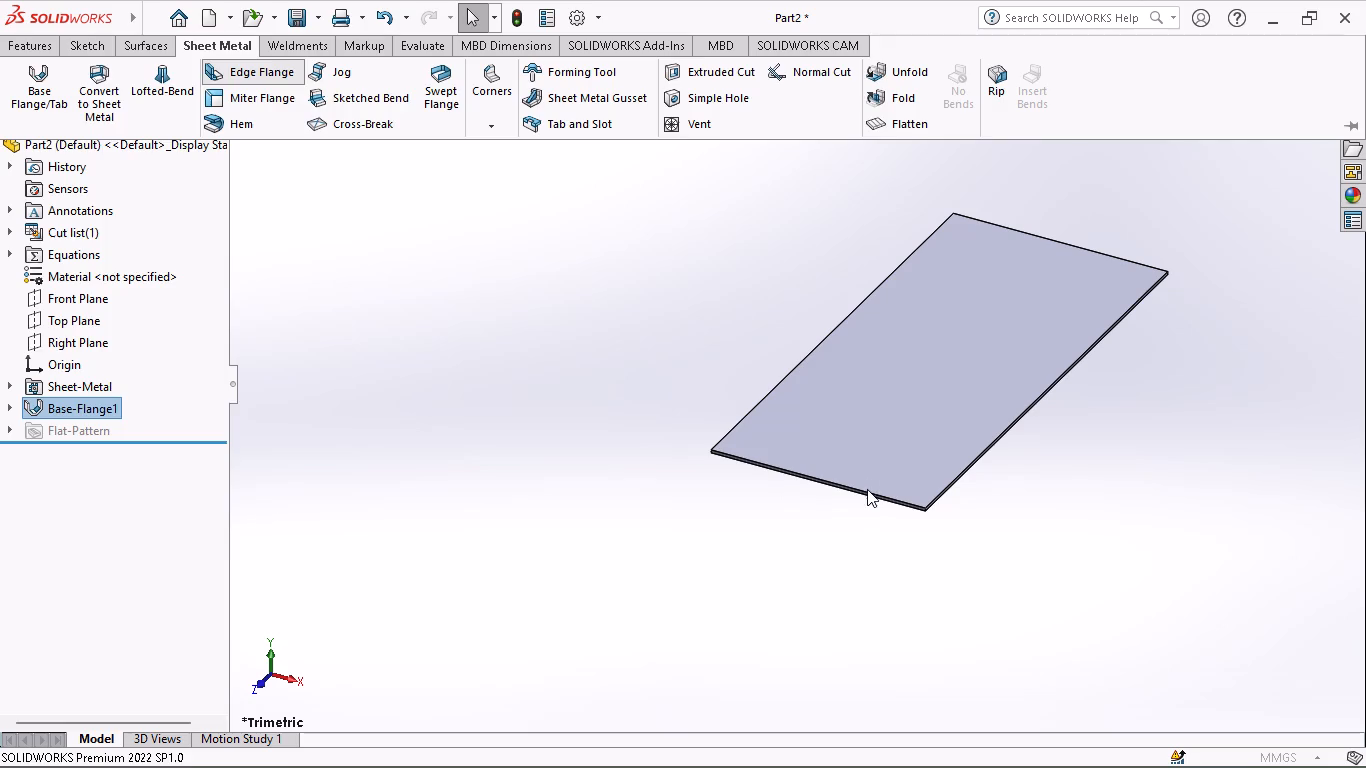
left_click(867, 491)
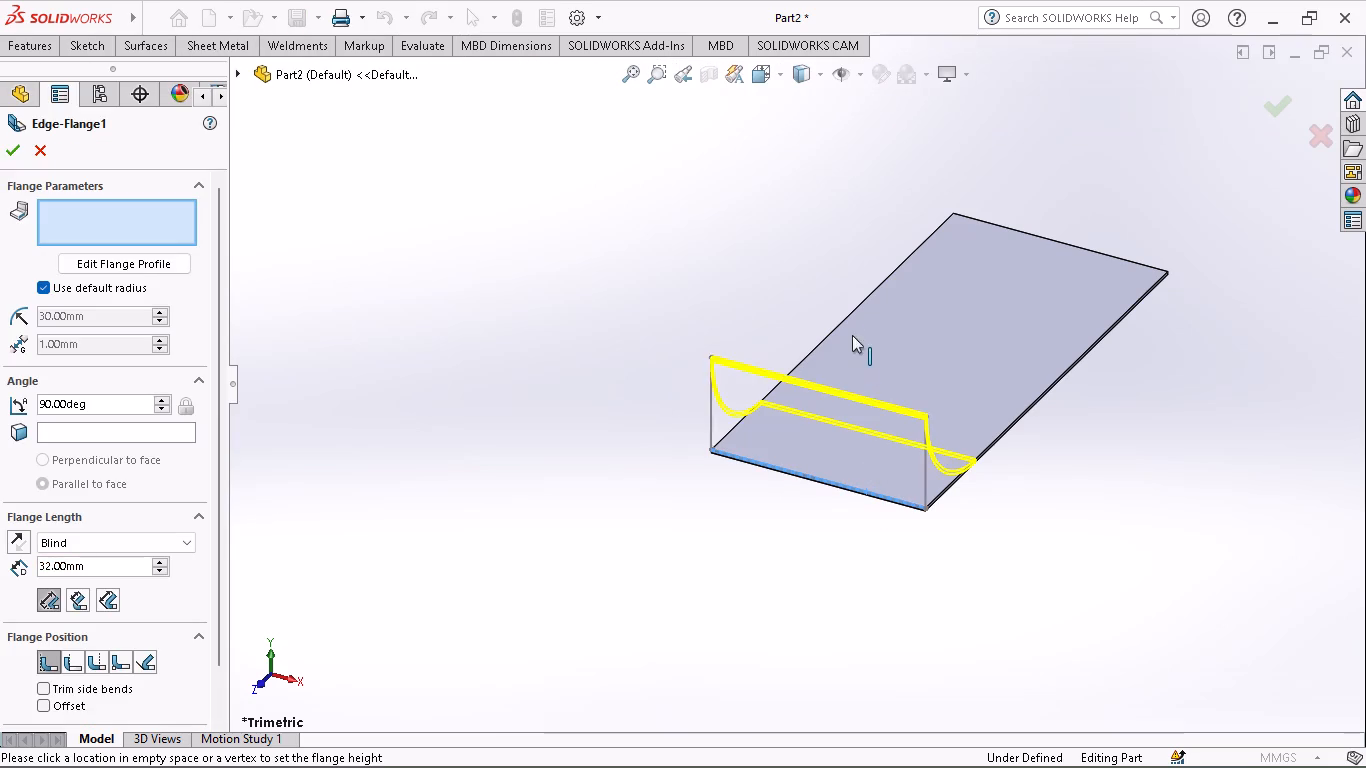
left_click(852, 335)
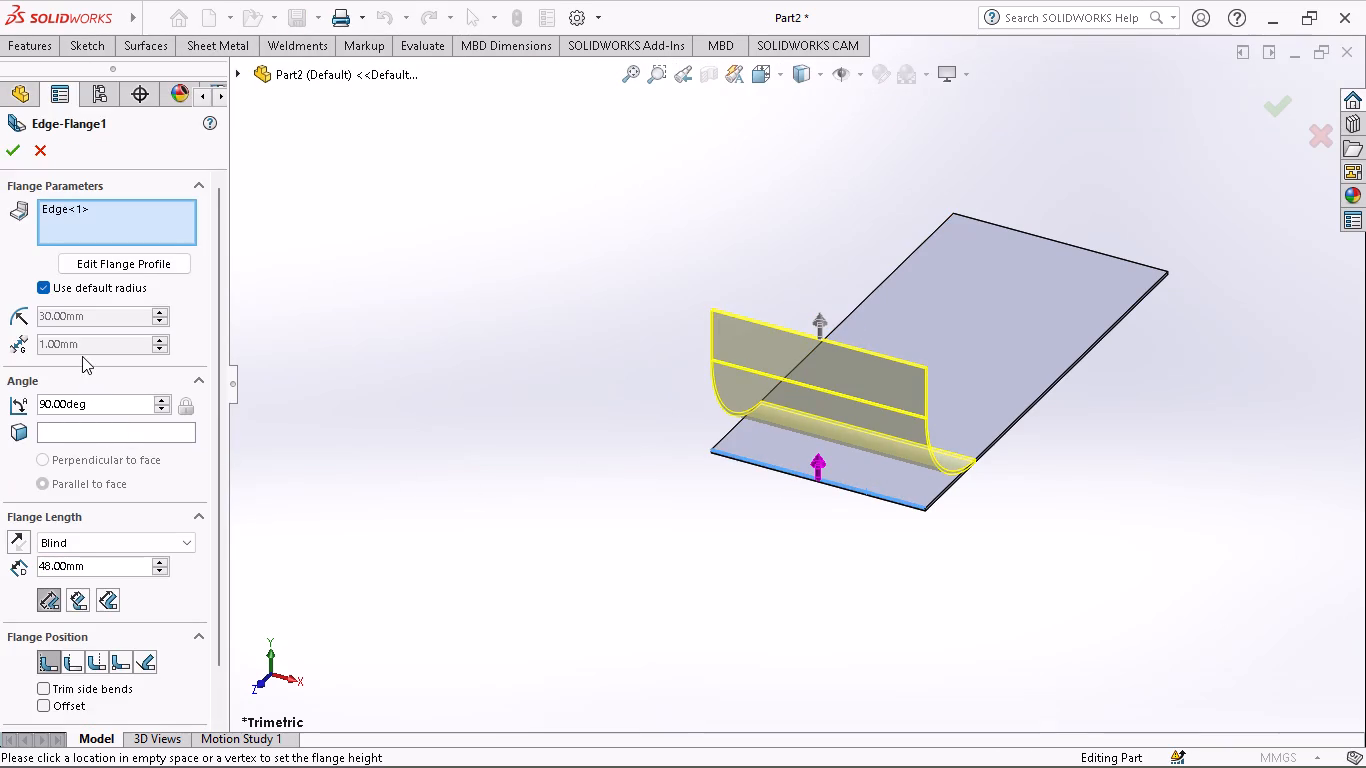
Turn off the default radius for the edge flange and open its bend radius for editing.
left_click(41, 291)
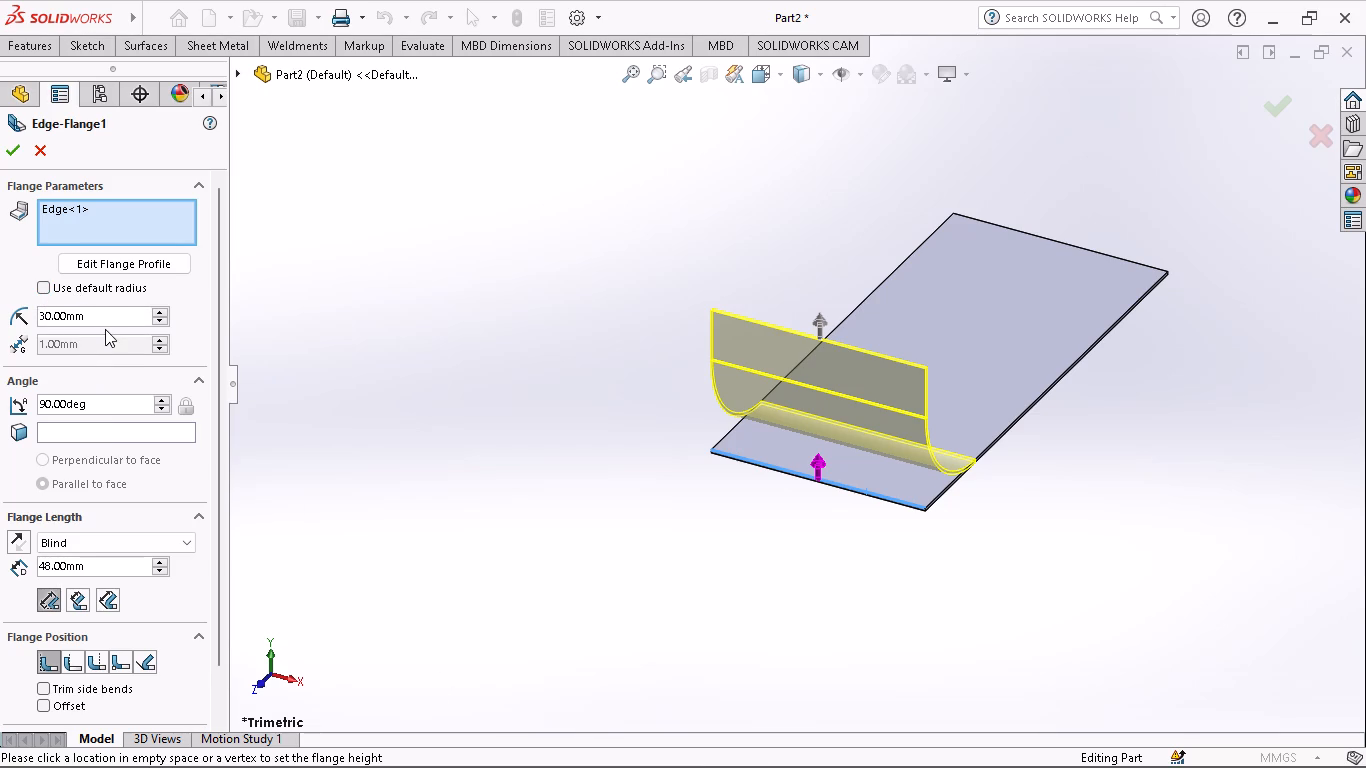
left_click_drag(91, 324, 1, 331)
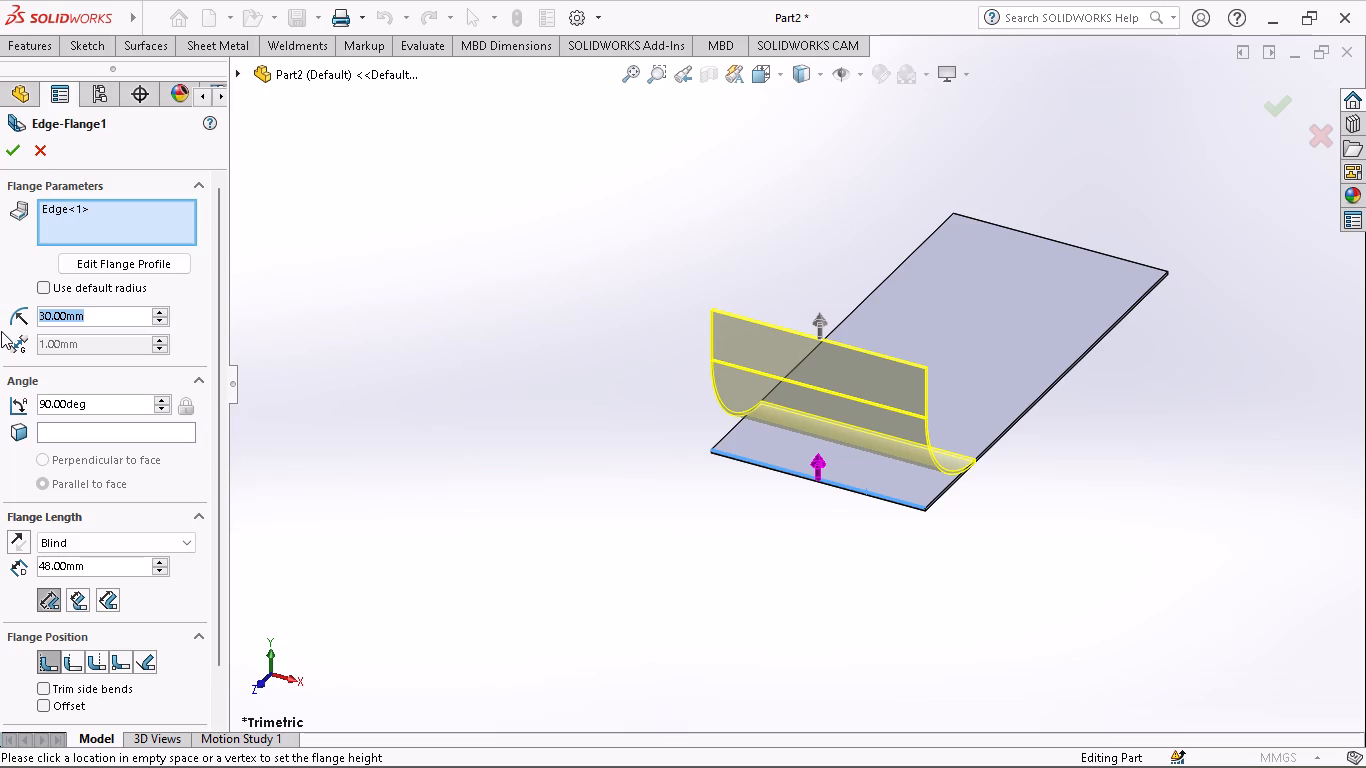
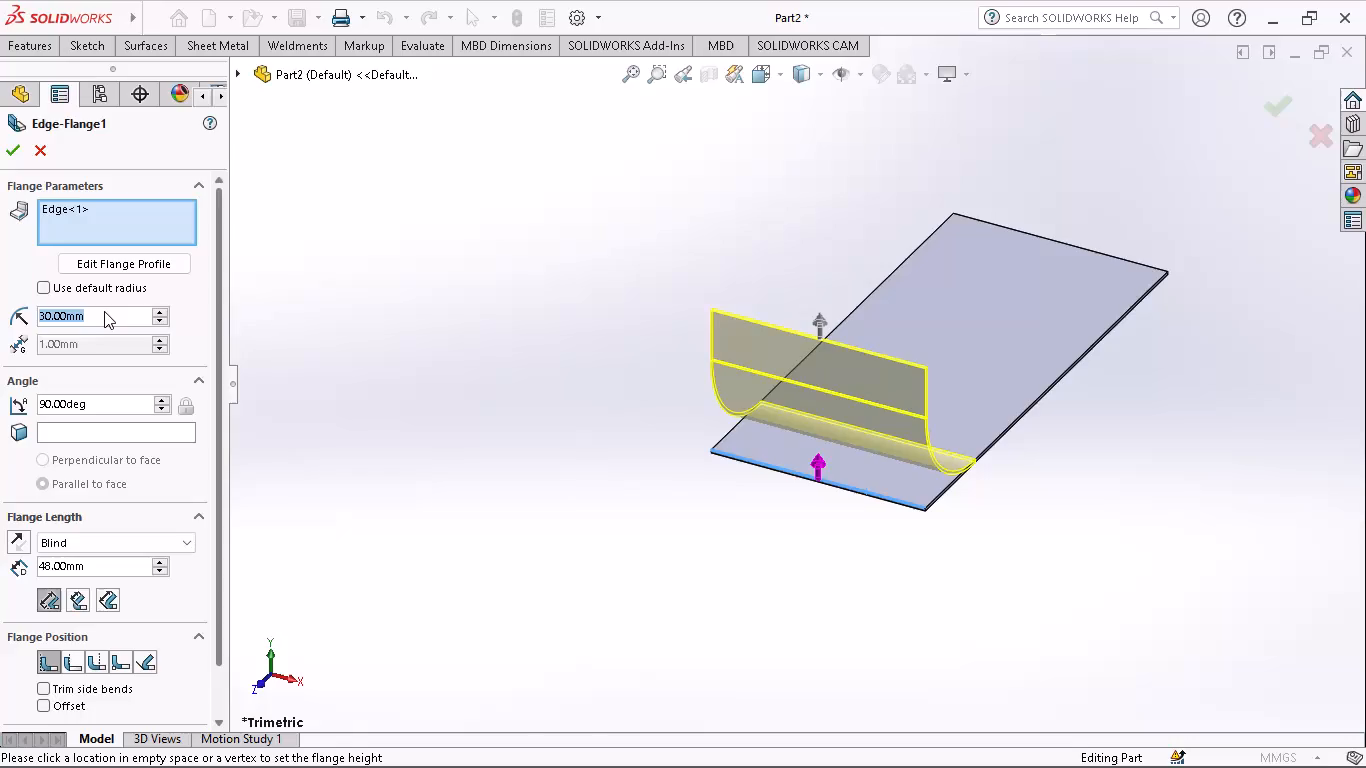
Set the edge flange's bend radius to 1 mm.
left_click_drag(96, 316, 84, 320)
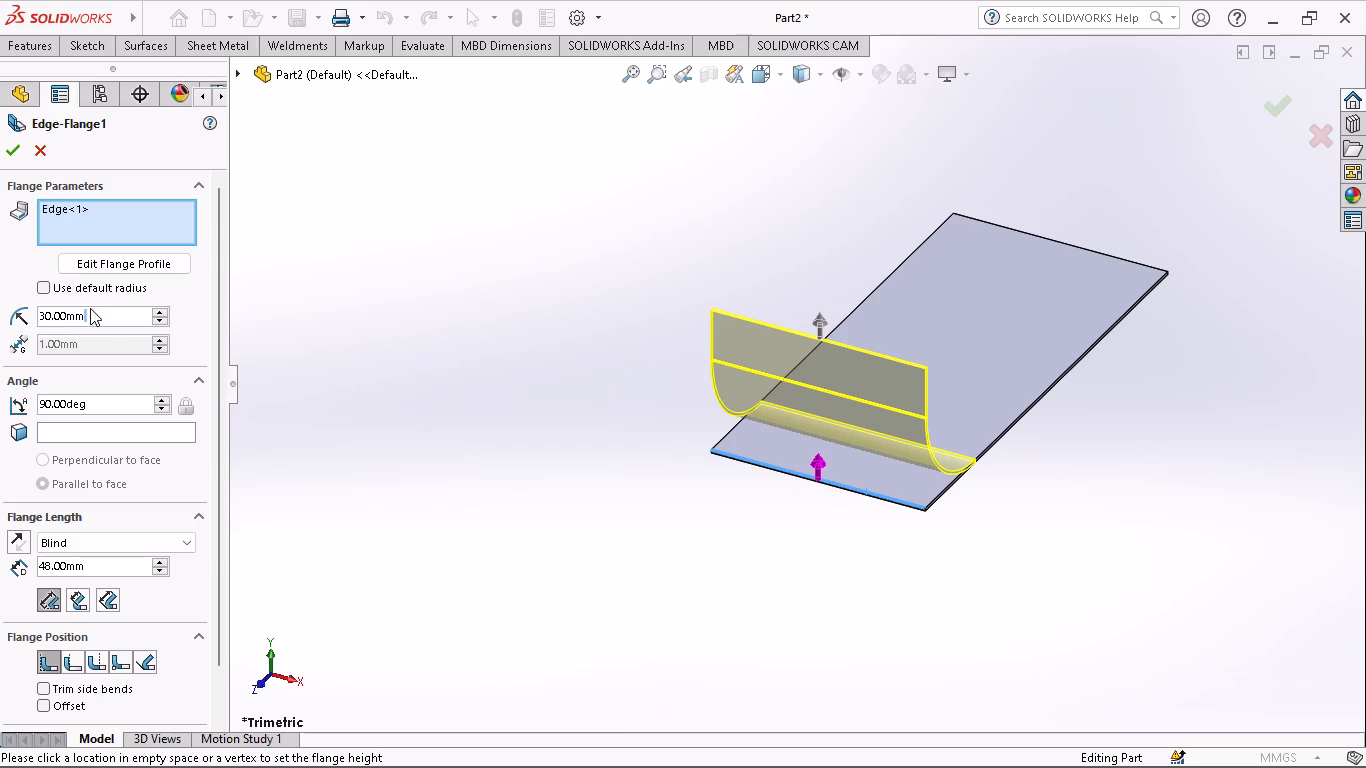
left_click_drag(86, 316, 0, 312)
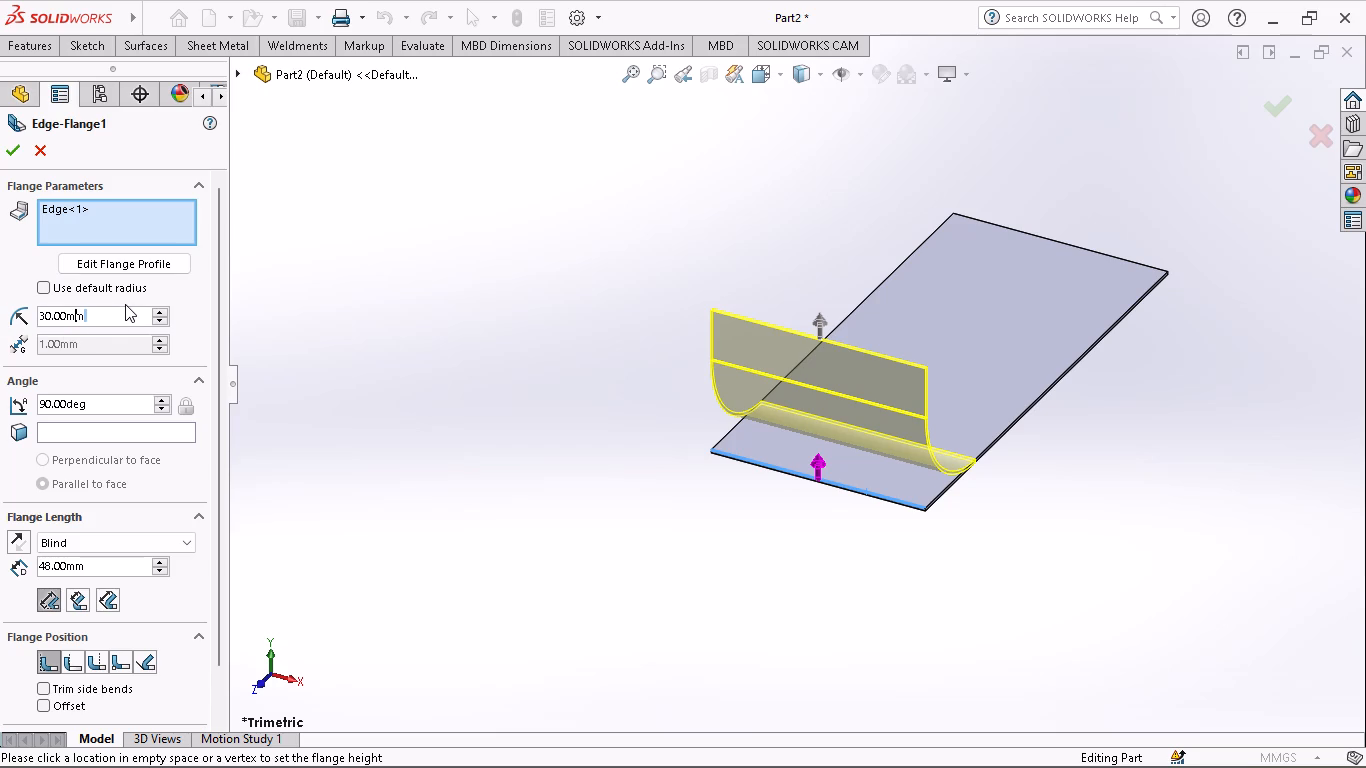
left_click_drag(95, 315, 8, 314)
left_click_drag(93, 314, 39, 325)
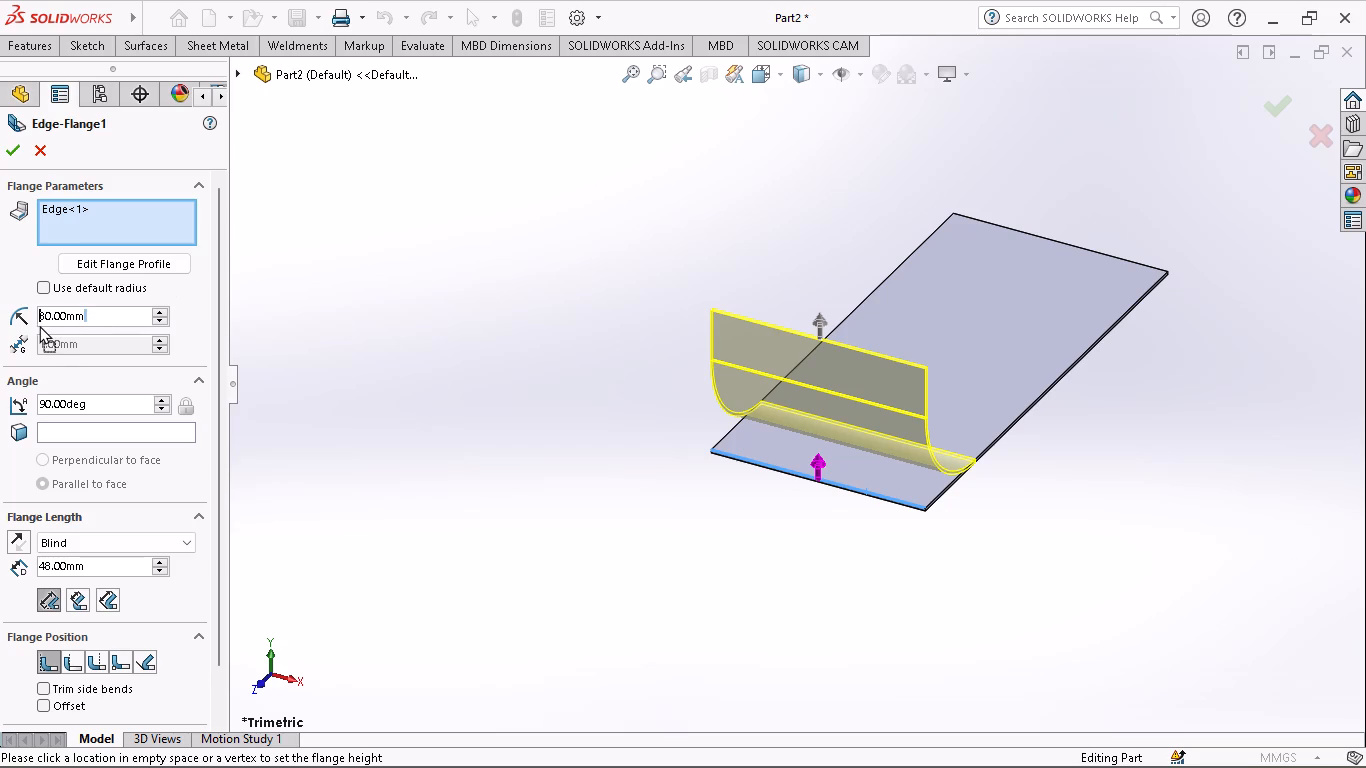
left_click_drag(39, 325, 38, 320)
left_click_drag(100, 325, 25, 314)
key("1")
key("Return")
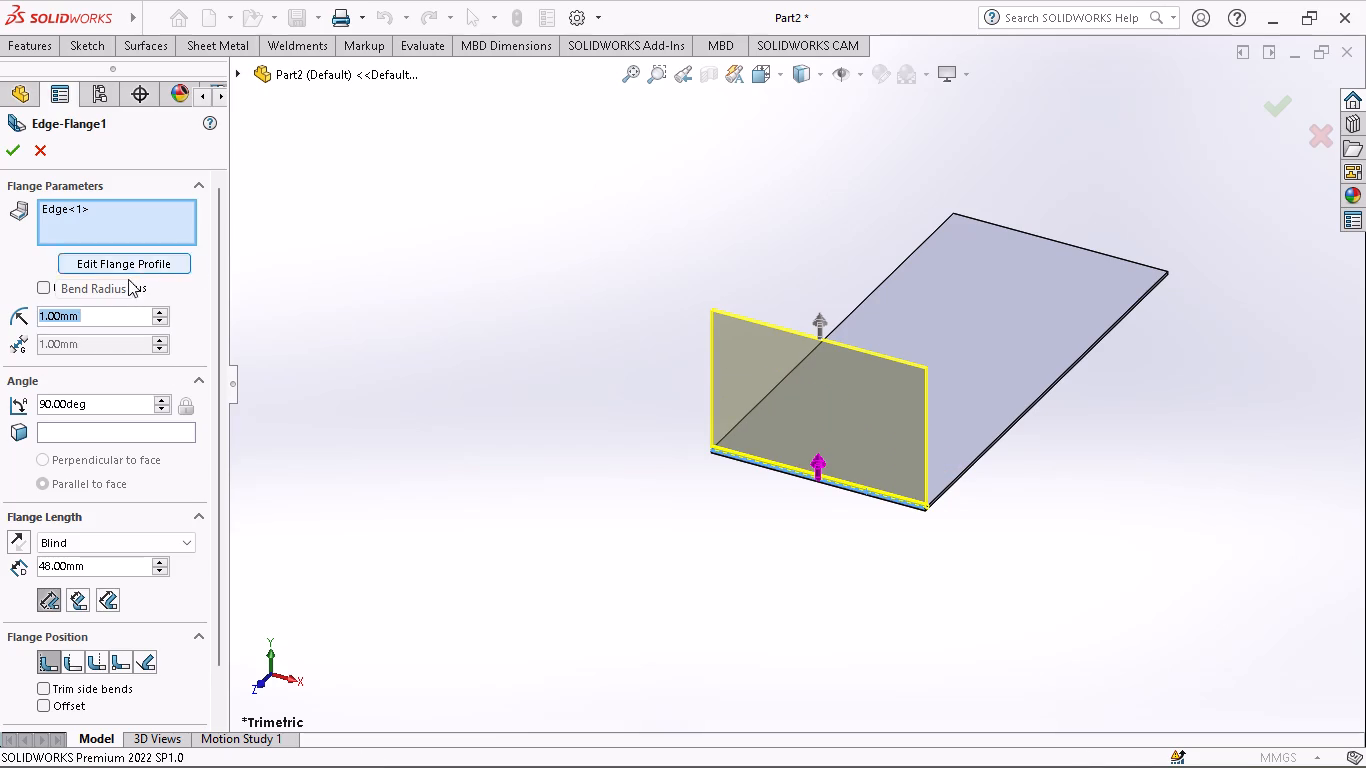
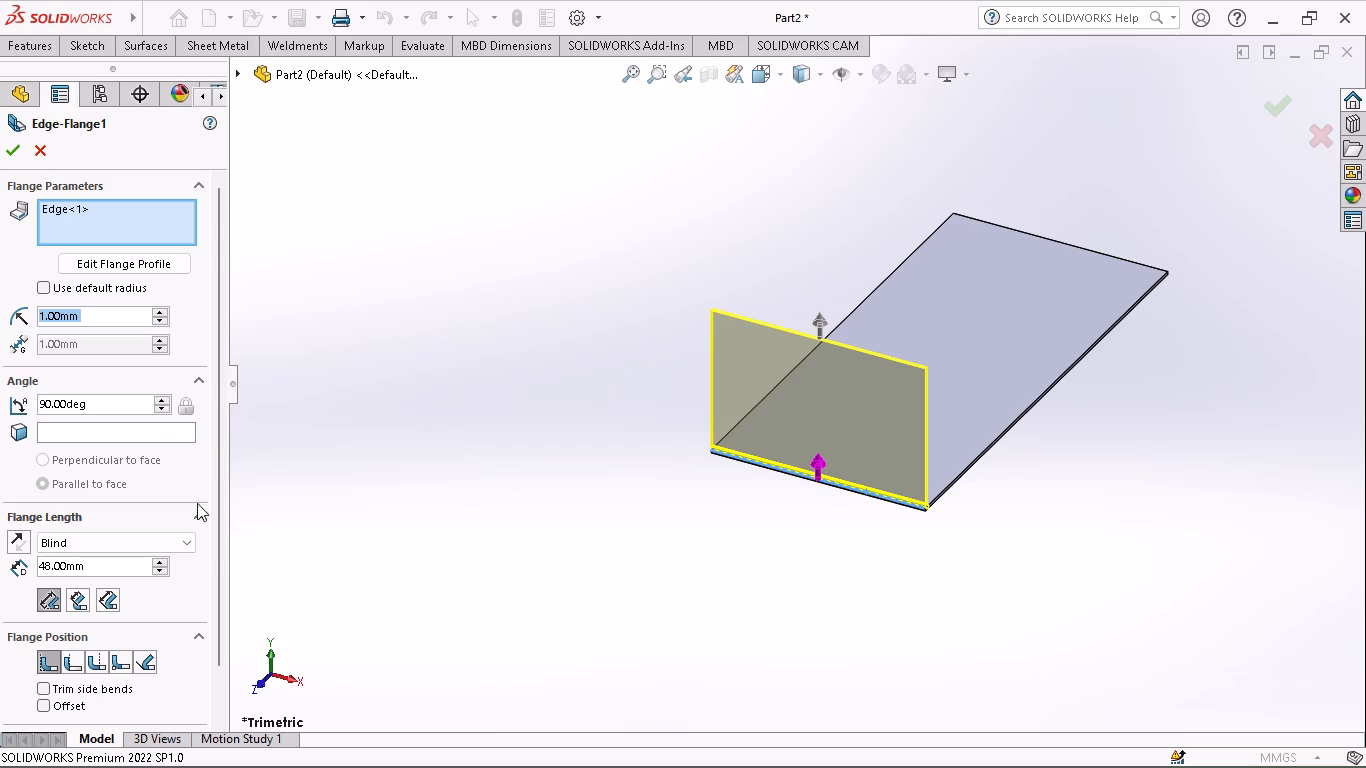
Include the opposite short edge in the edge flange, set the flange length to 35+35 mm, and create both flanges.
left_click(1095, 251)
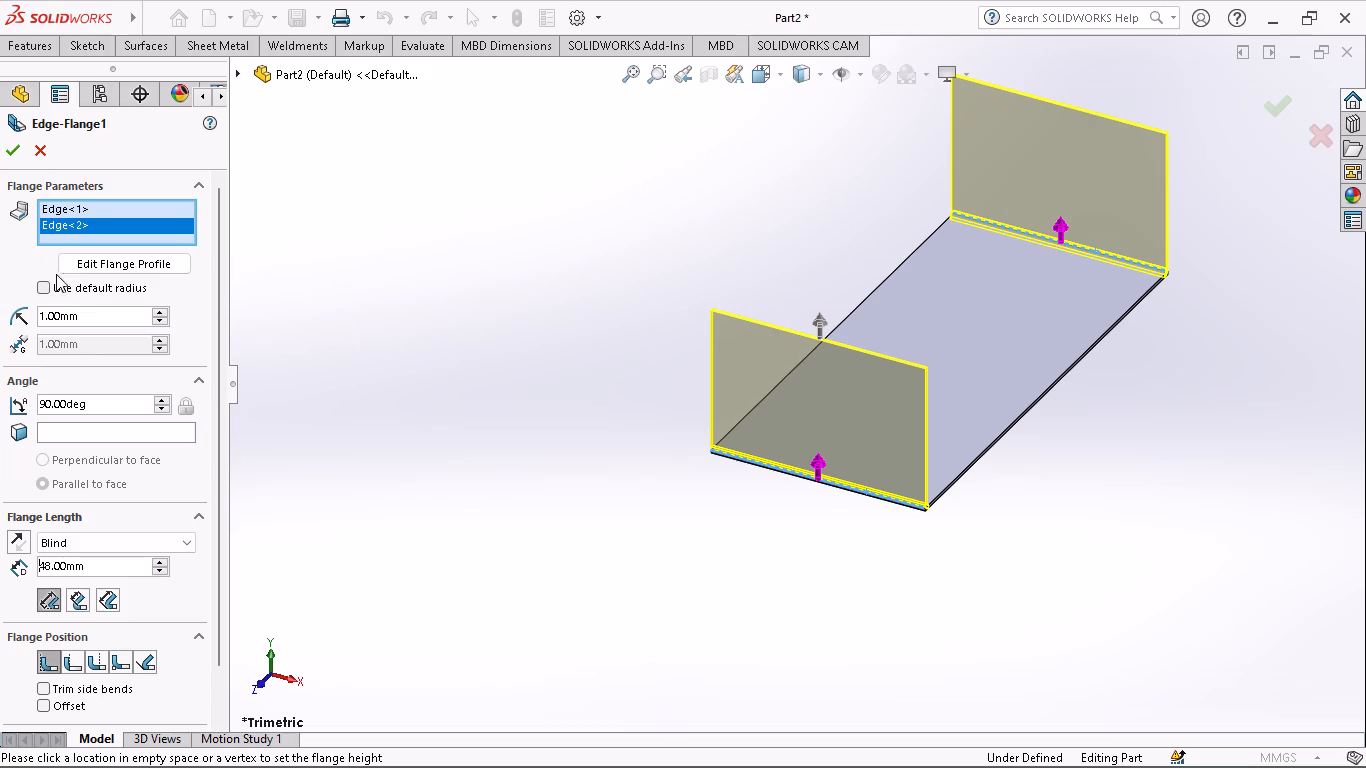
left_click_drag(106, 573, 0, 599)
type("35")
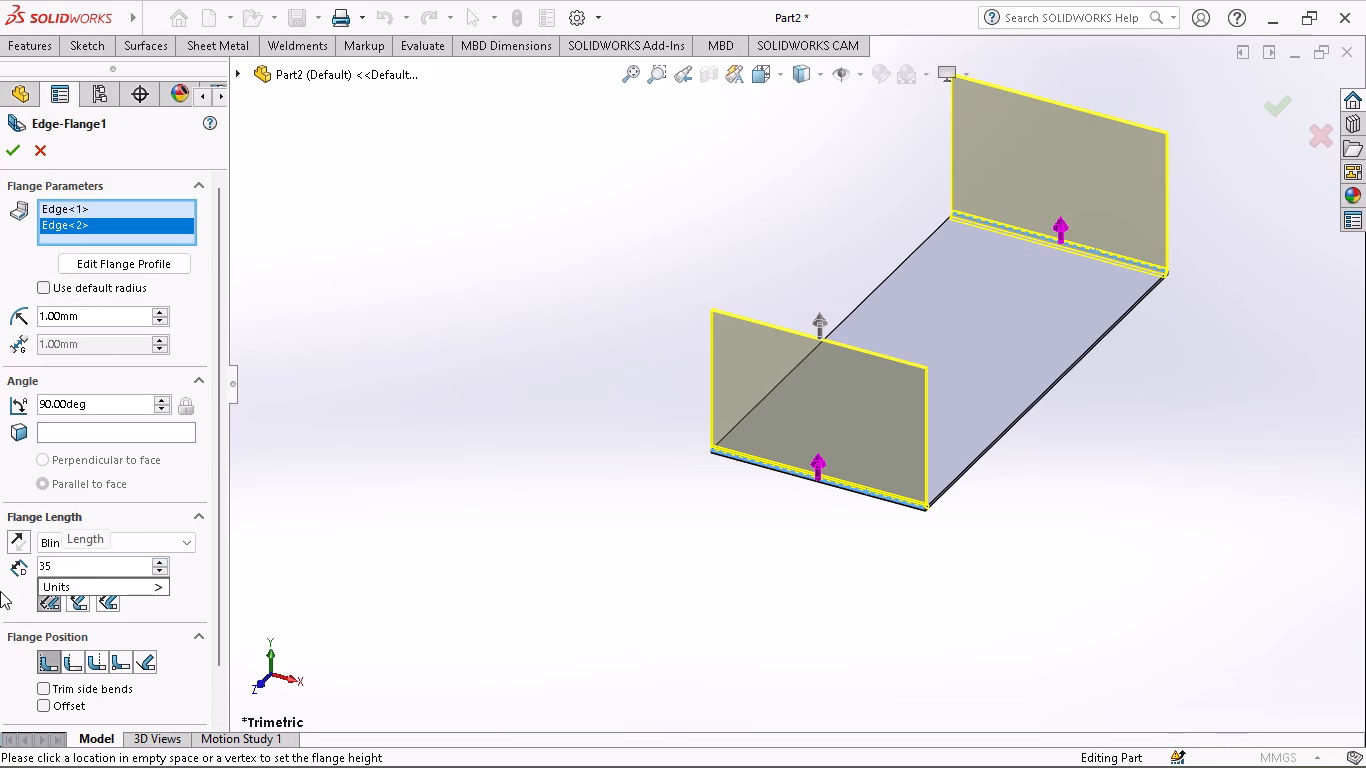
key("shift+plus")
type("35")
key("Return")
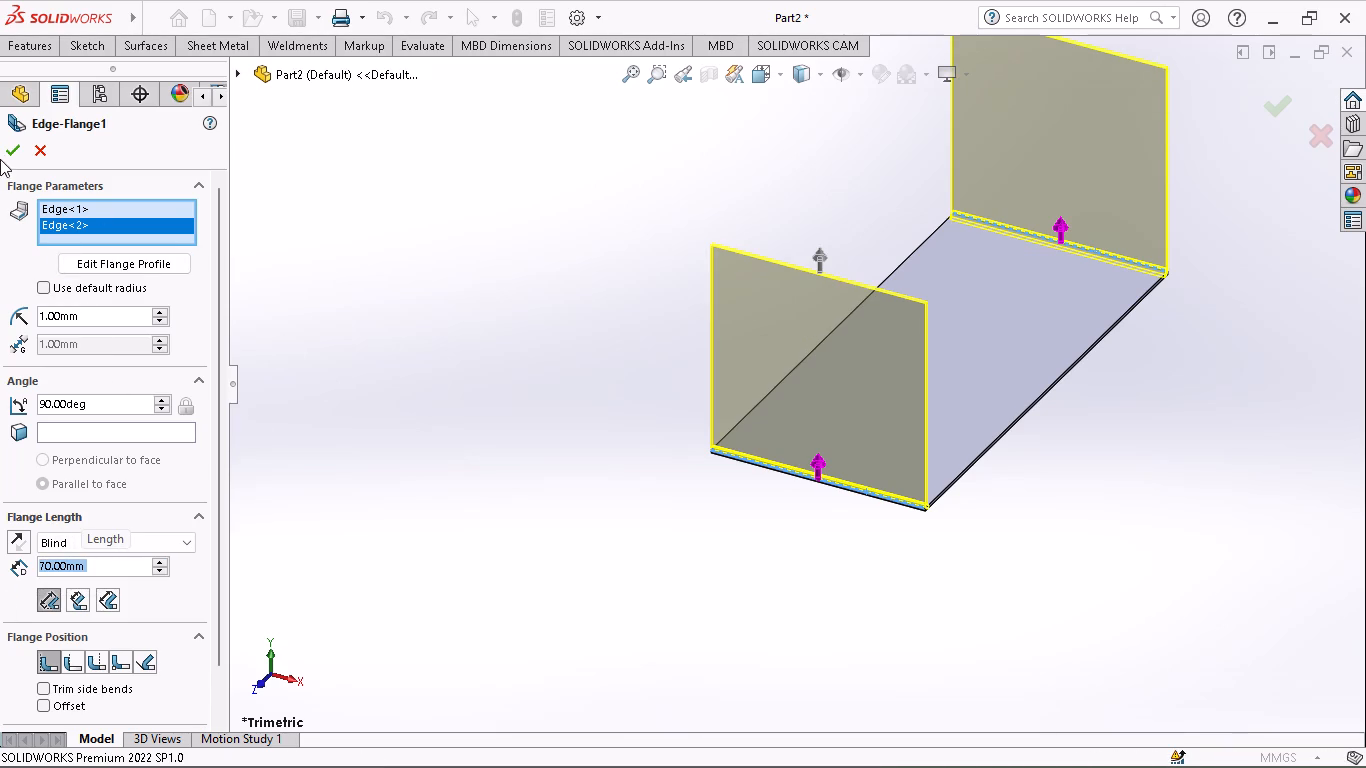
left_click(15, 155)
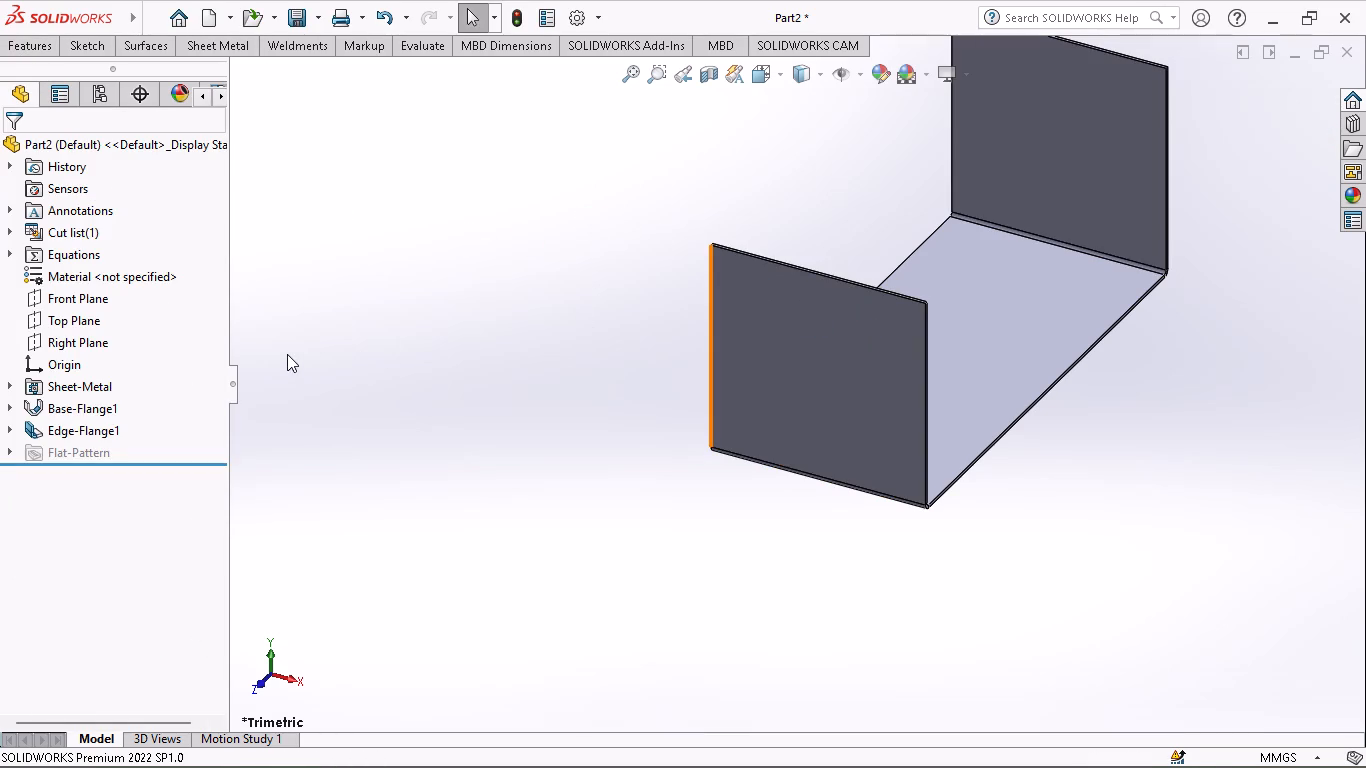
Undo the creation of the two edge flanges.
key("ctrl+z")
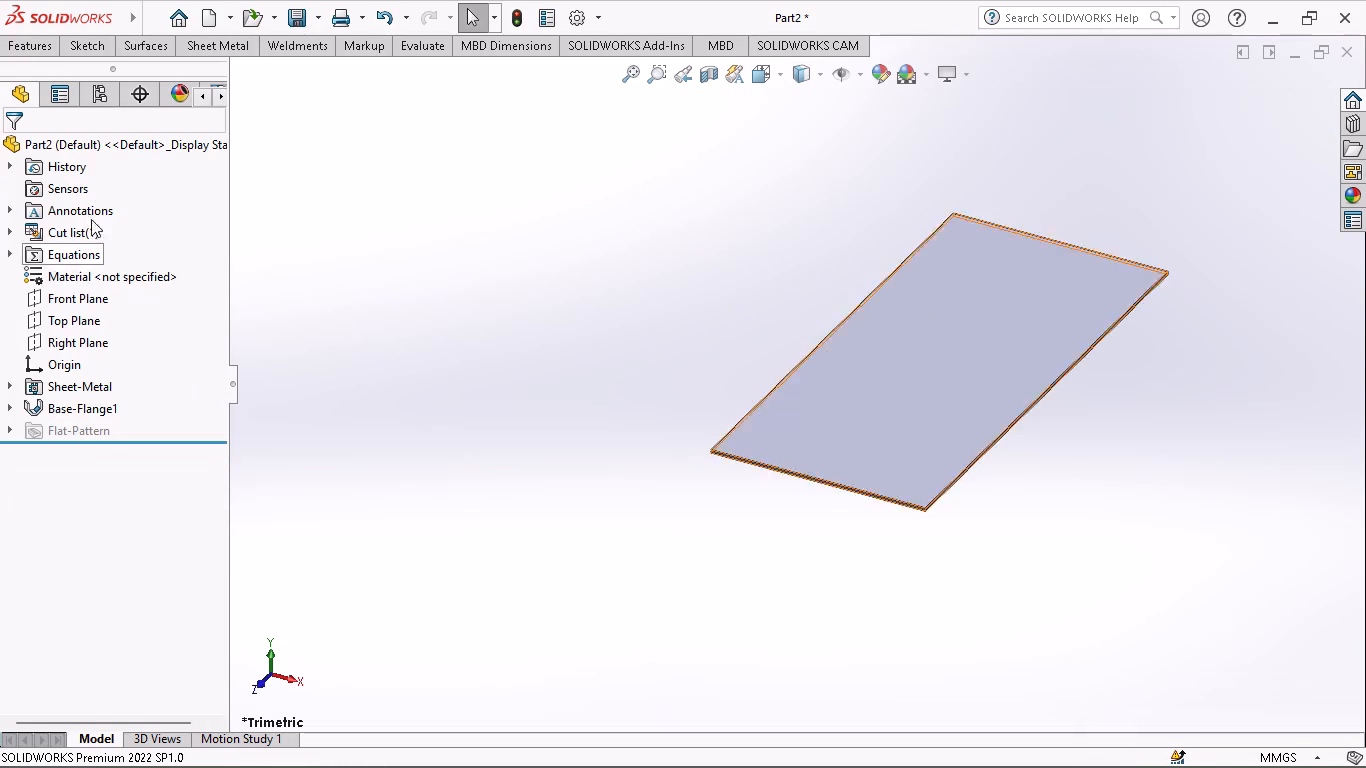
Set up upward edge flanges on both short edges of the base, 35+35 mm long, with the default bend radius turned off.
left_click(210, 47)
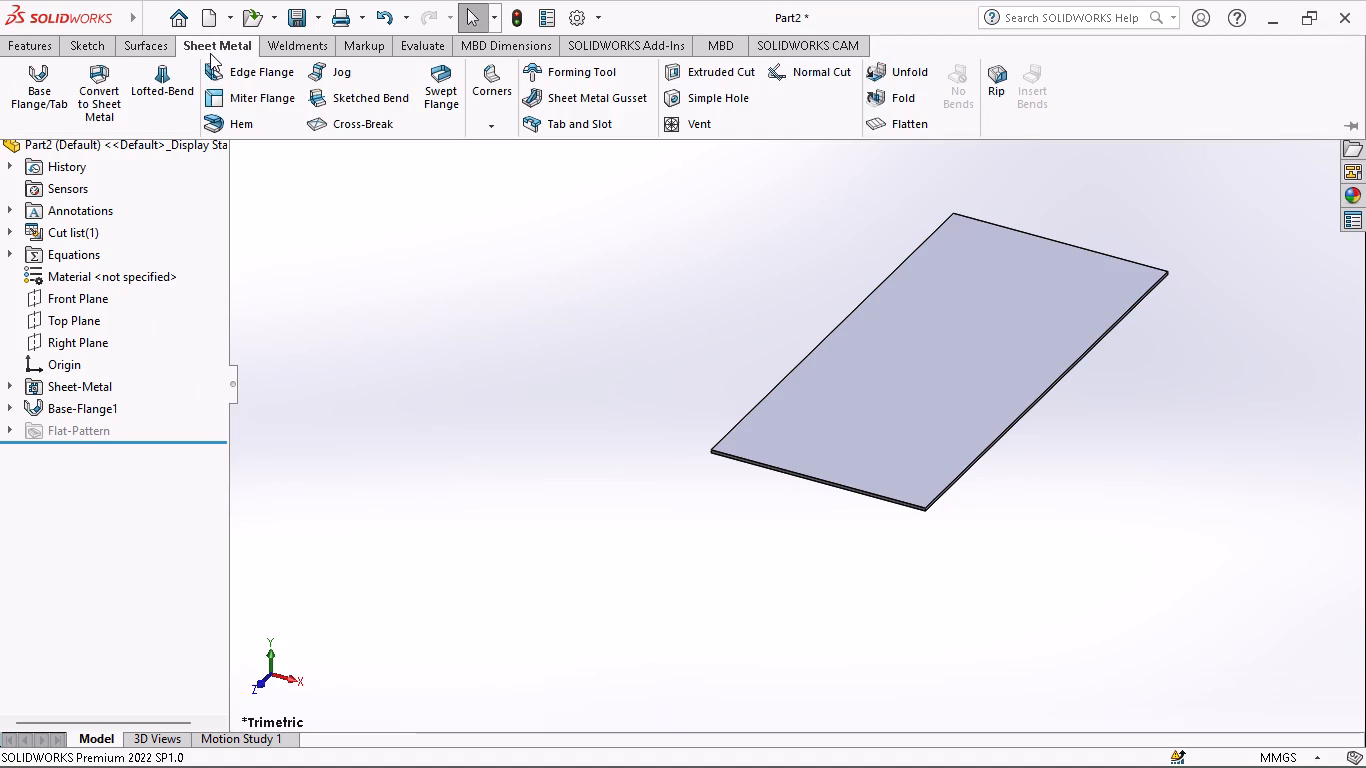
left_click(202, 80)
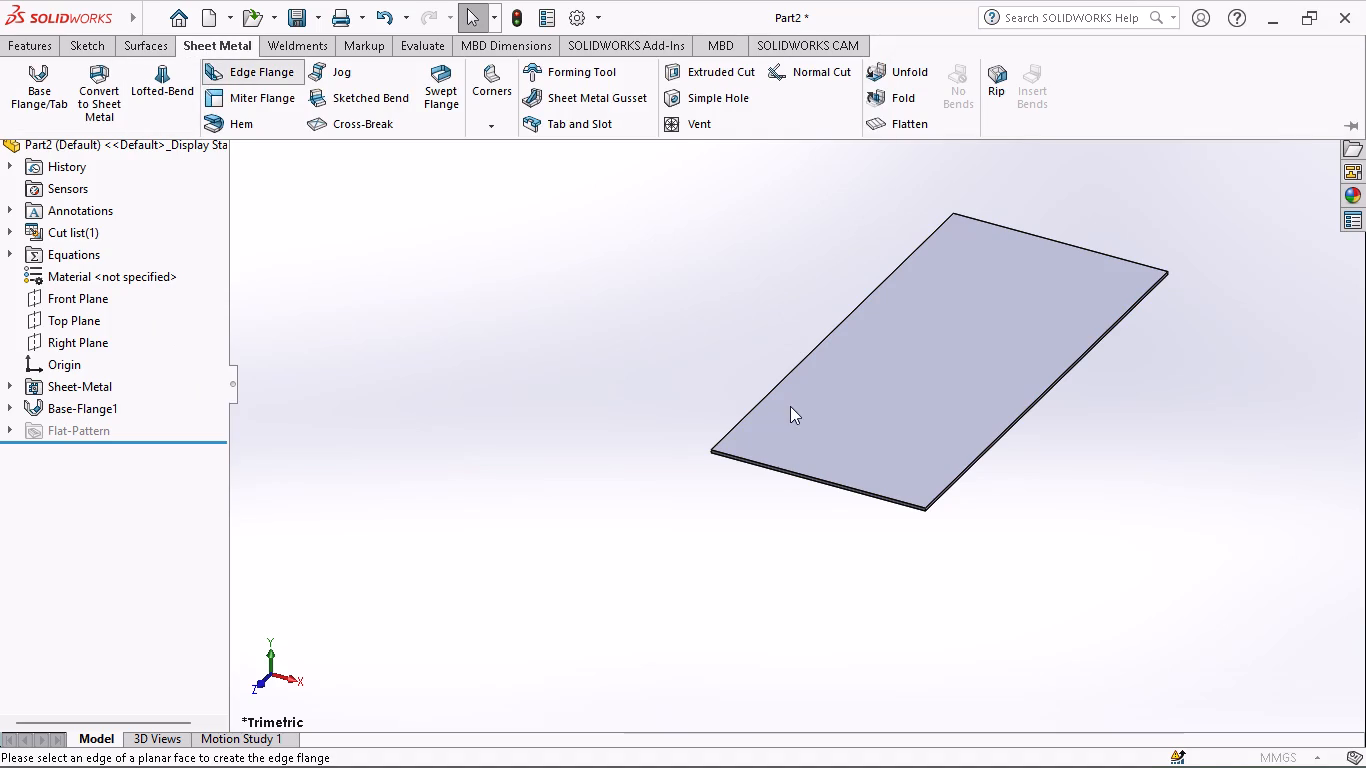
left_click(785, 473)
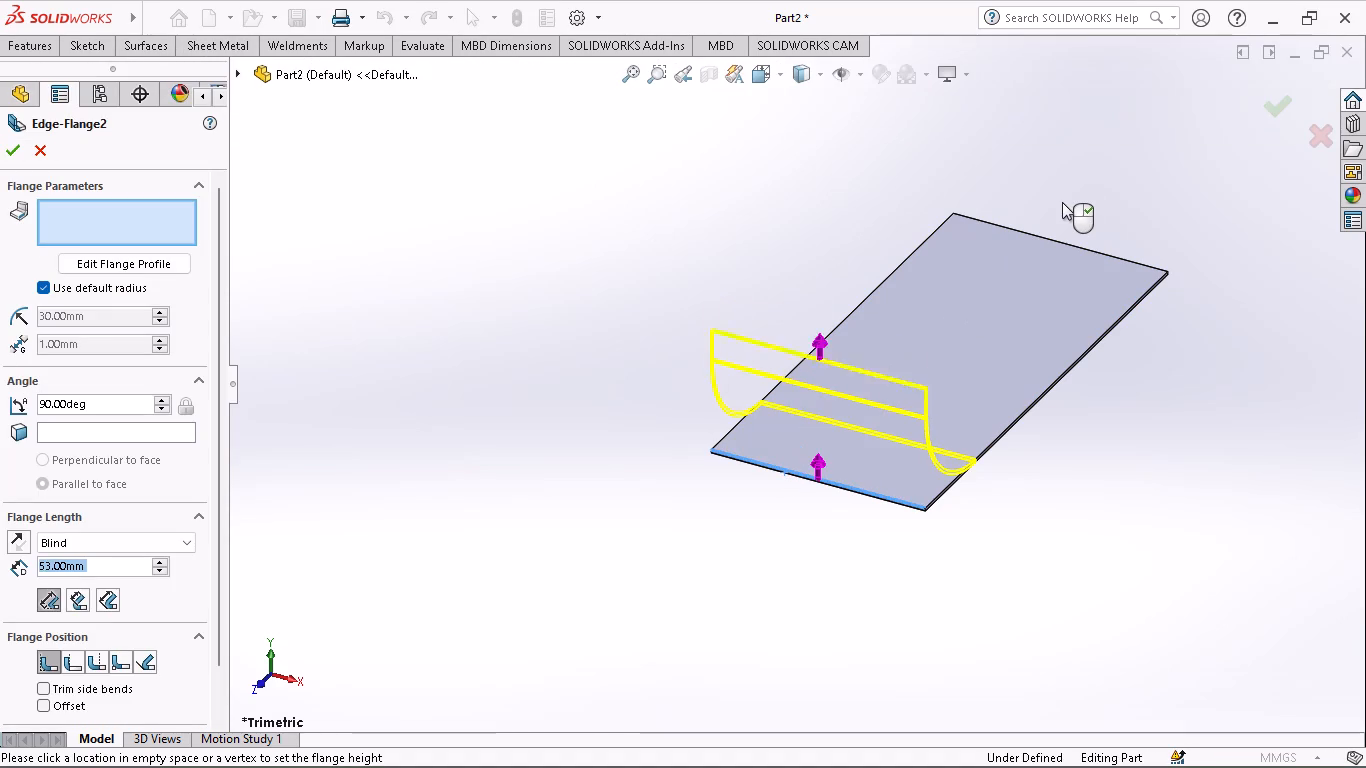
left_click(1050, 227)
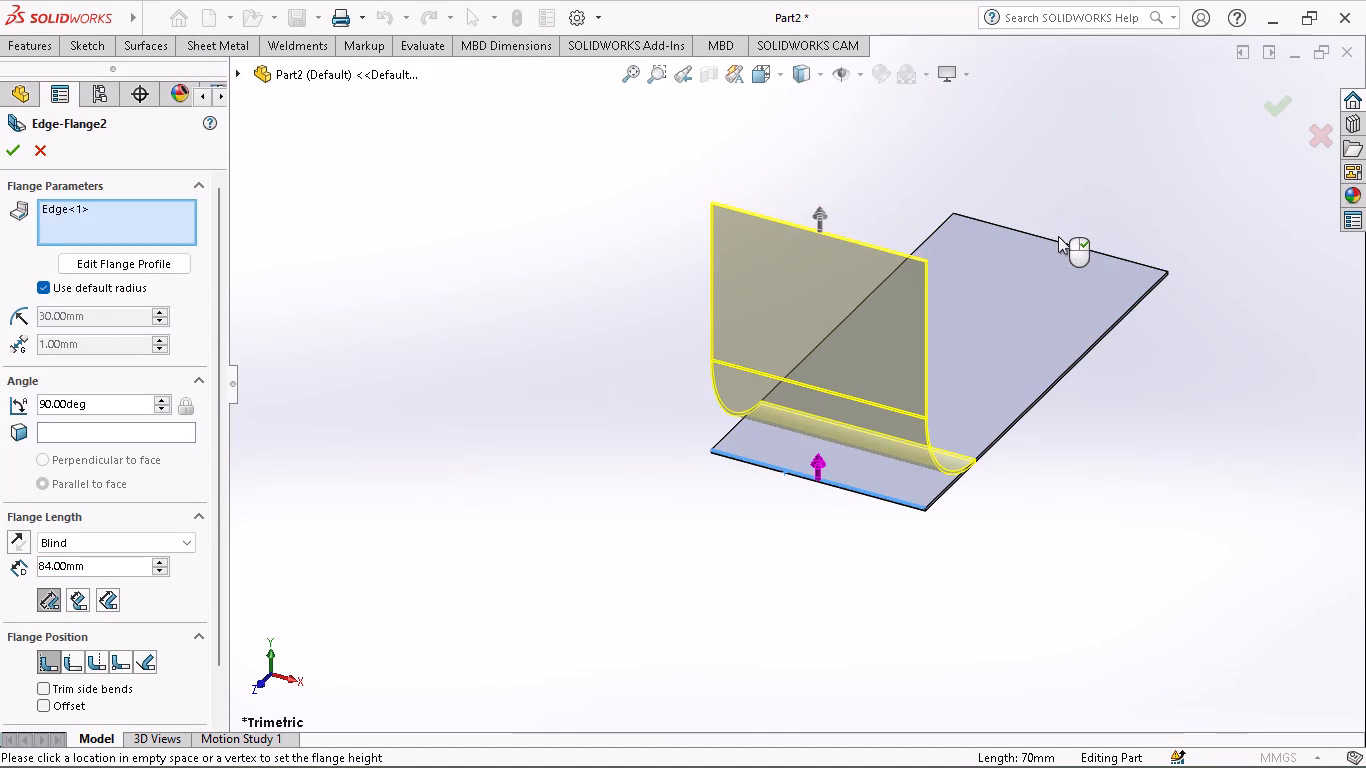
left_click(1058, 242)
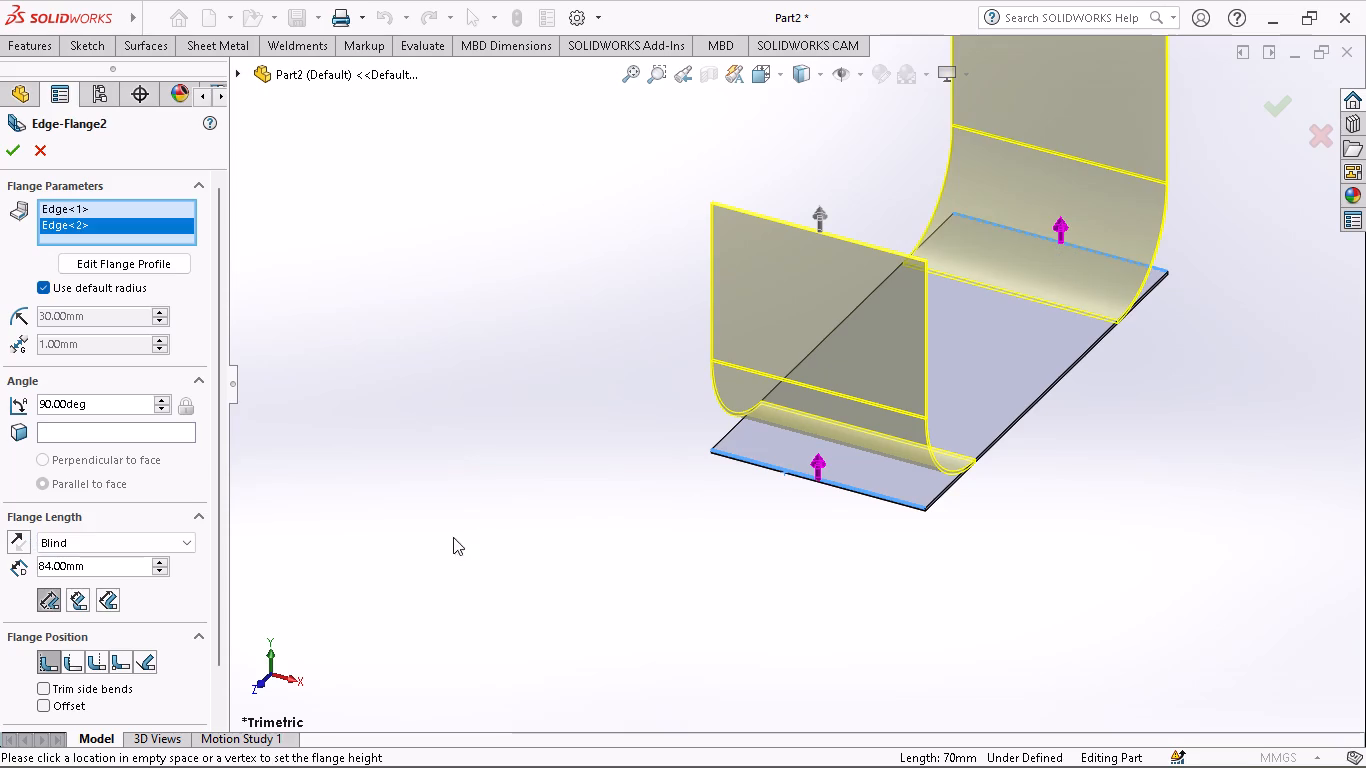
left_click_drag(90, 565, 0, 558)
left_click_drag(0, 558, 0, 557)
type("35")
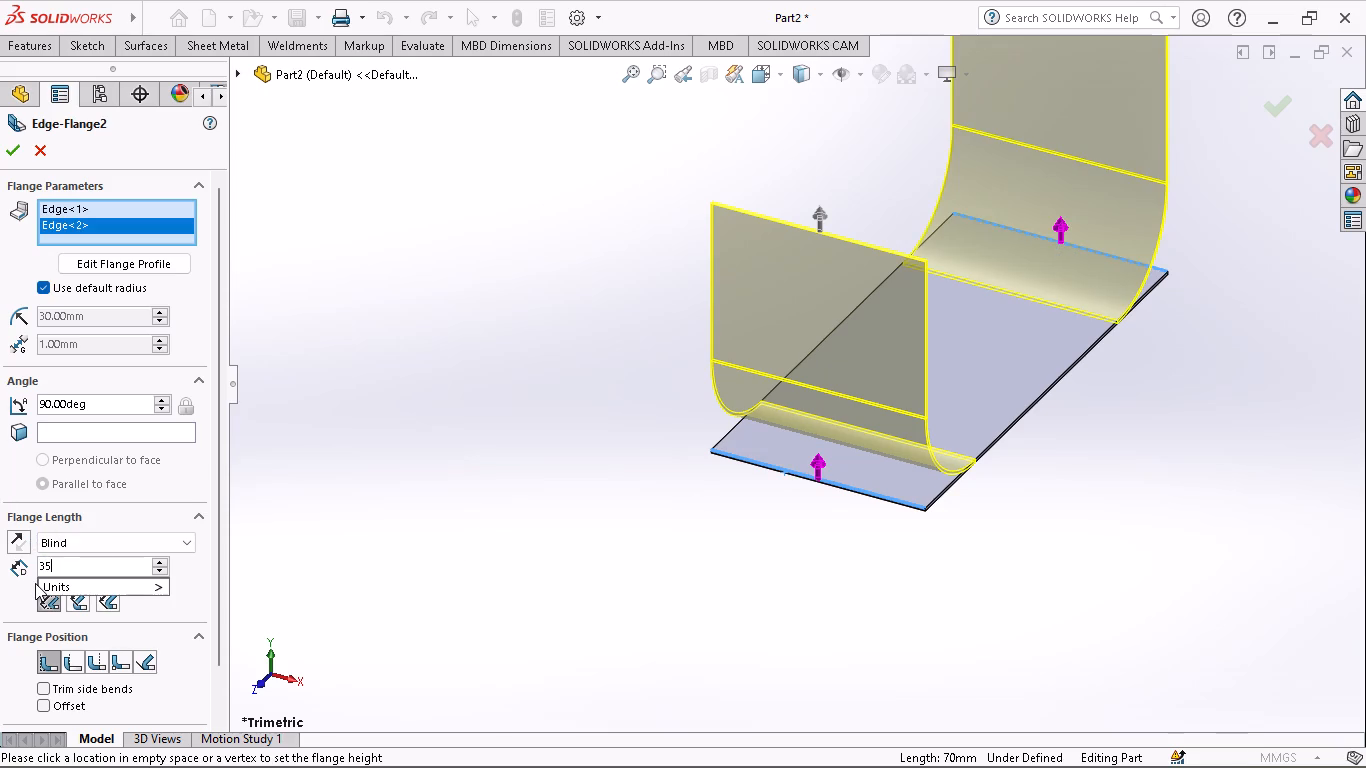
key("shift+plus")
type("35")
key("Return")
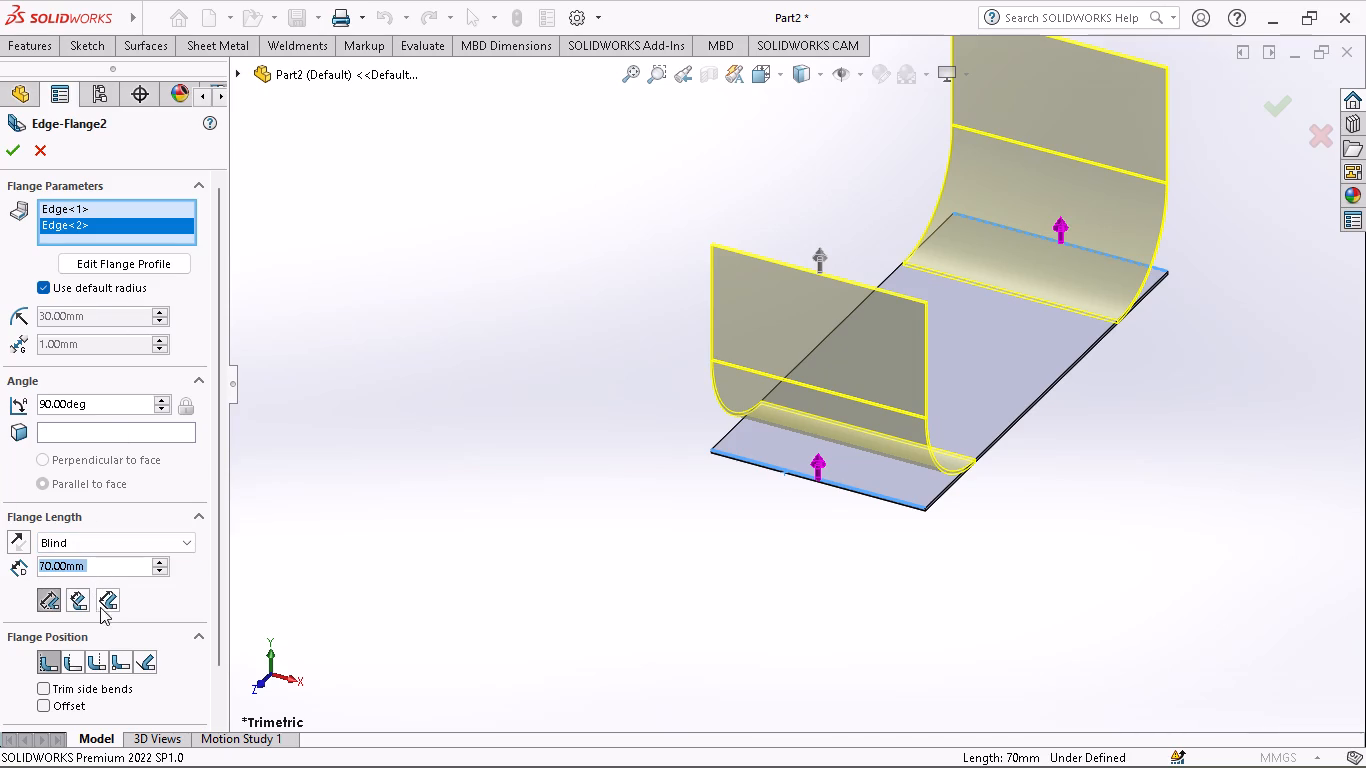
left_click(44, 284)
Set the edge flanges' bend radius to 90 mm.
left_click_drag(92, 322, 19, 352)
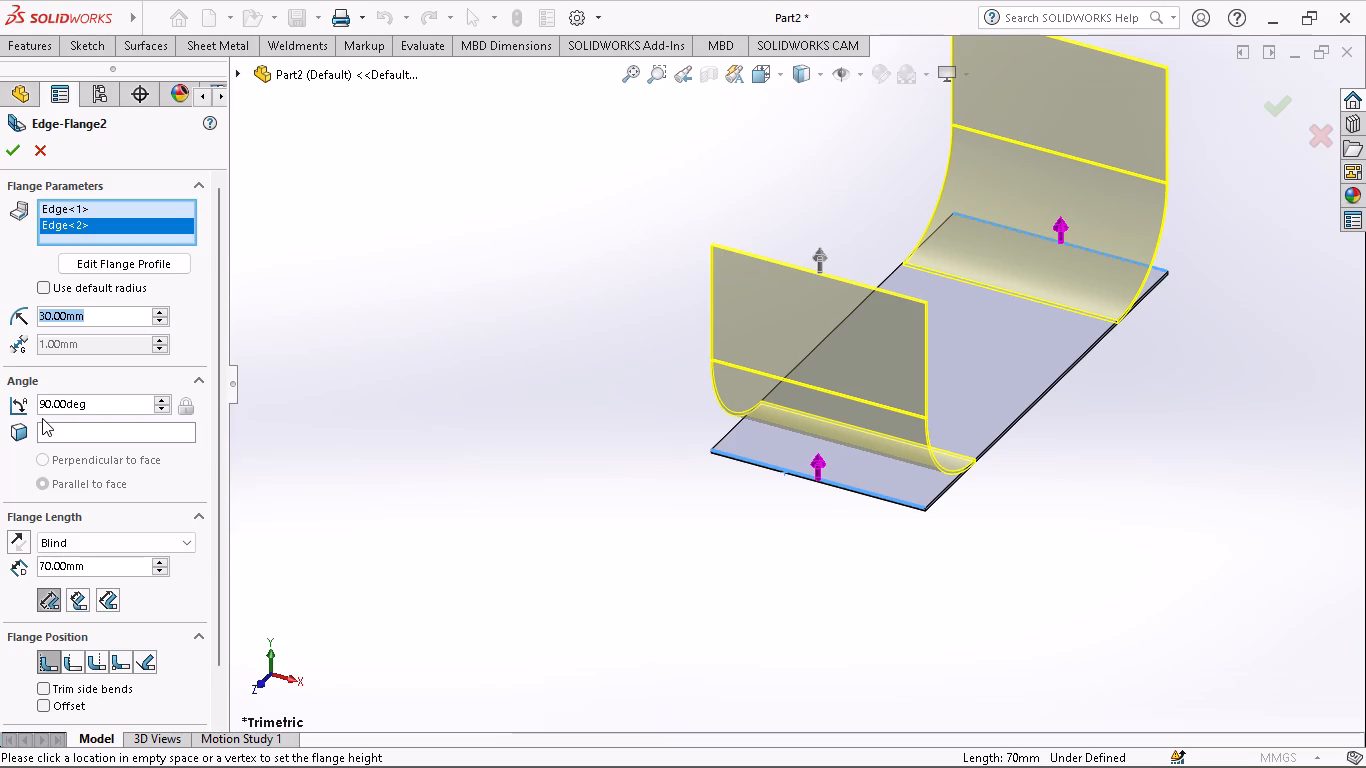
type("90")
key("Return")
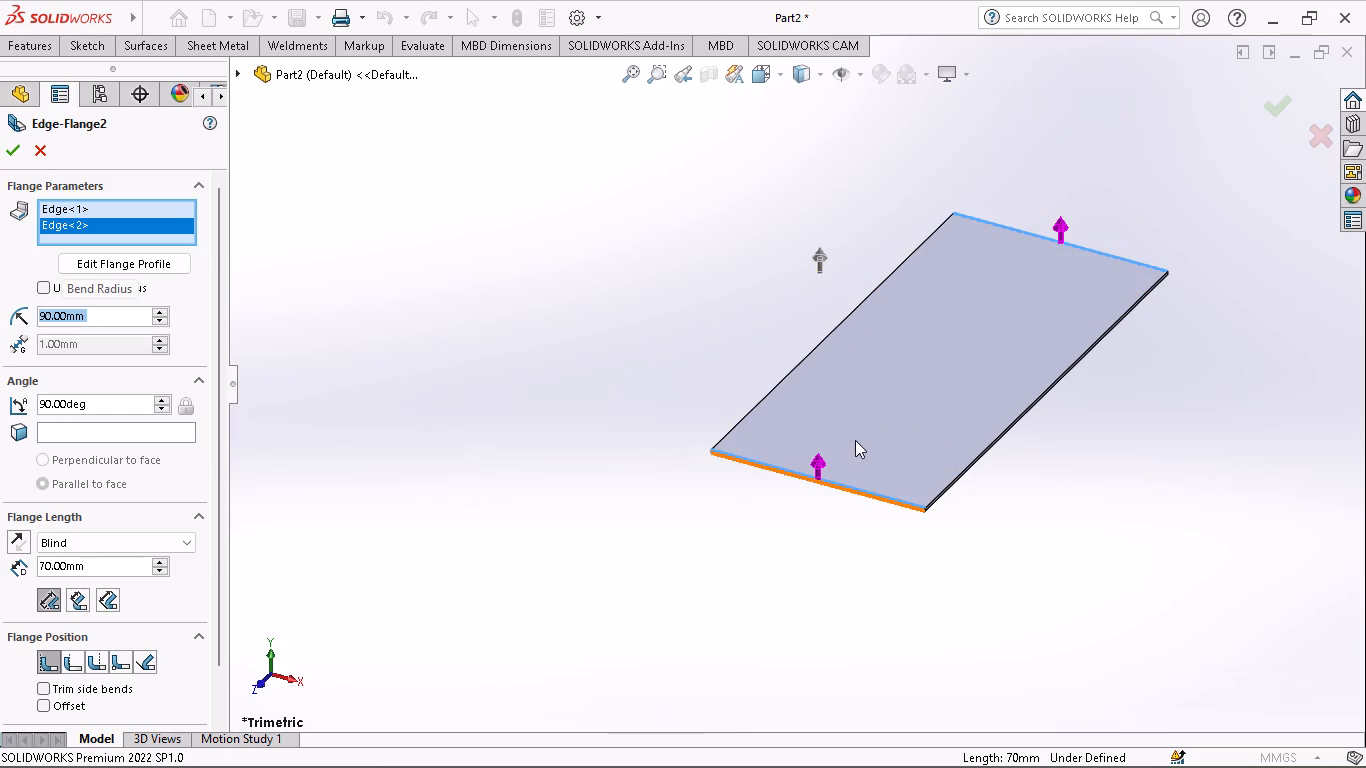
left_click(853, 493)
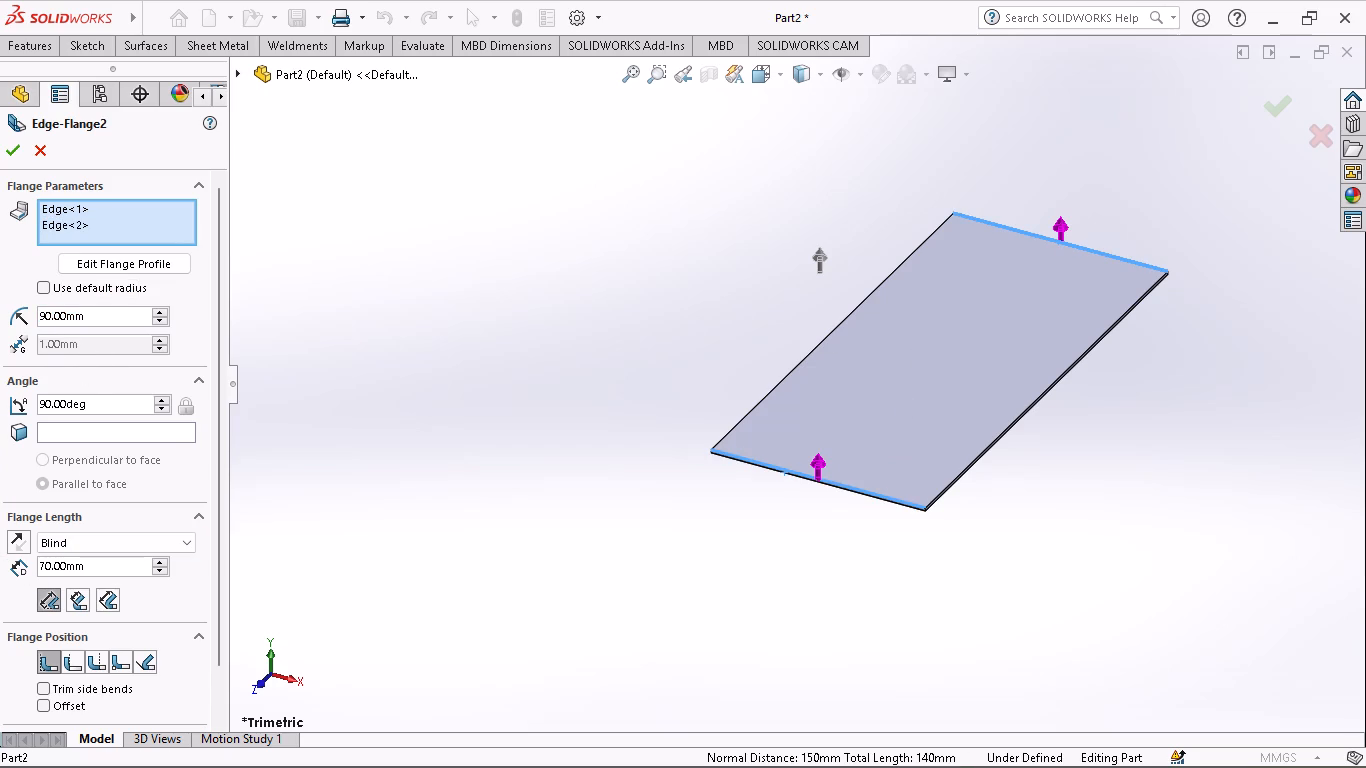
Set the bend radius to 1 mm and create the two upright edge flanges.
left_click_drag(93, 318, 0, 337)
key("1")
key("Return")
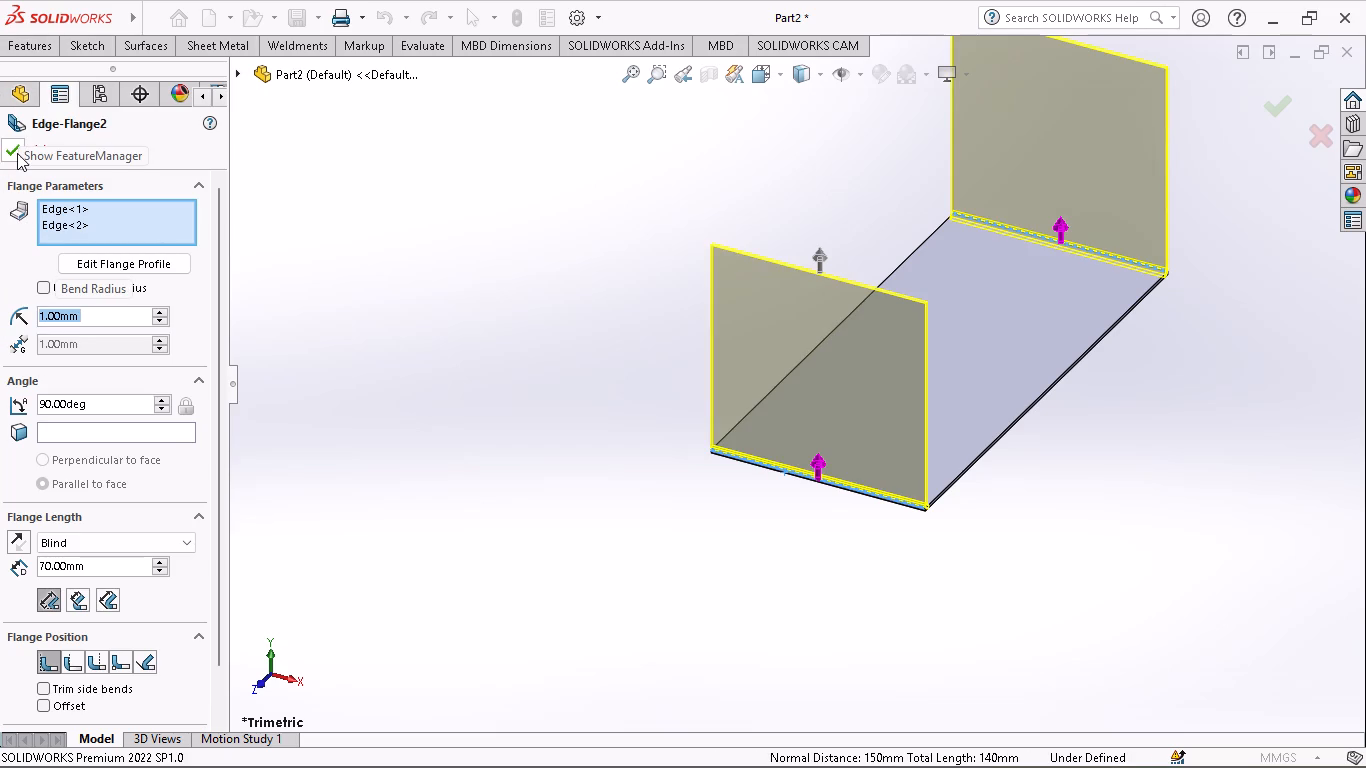
left_click(17, 153)
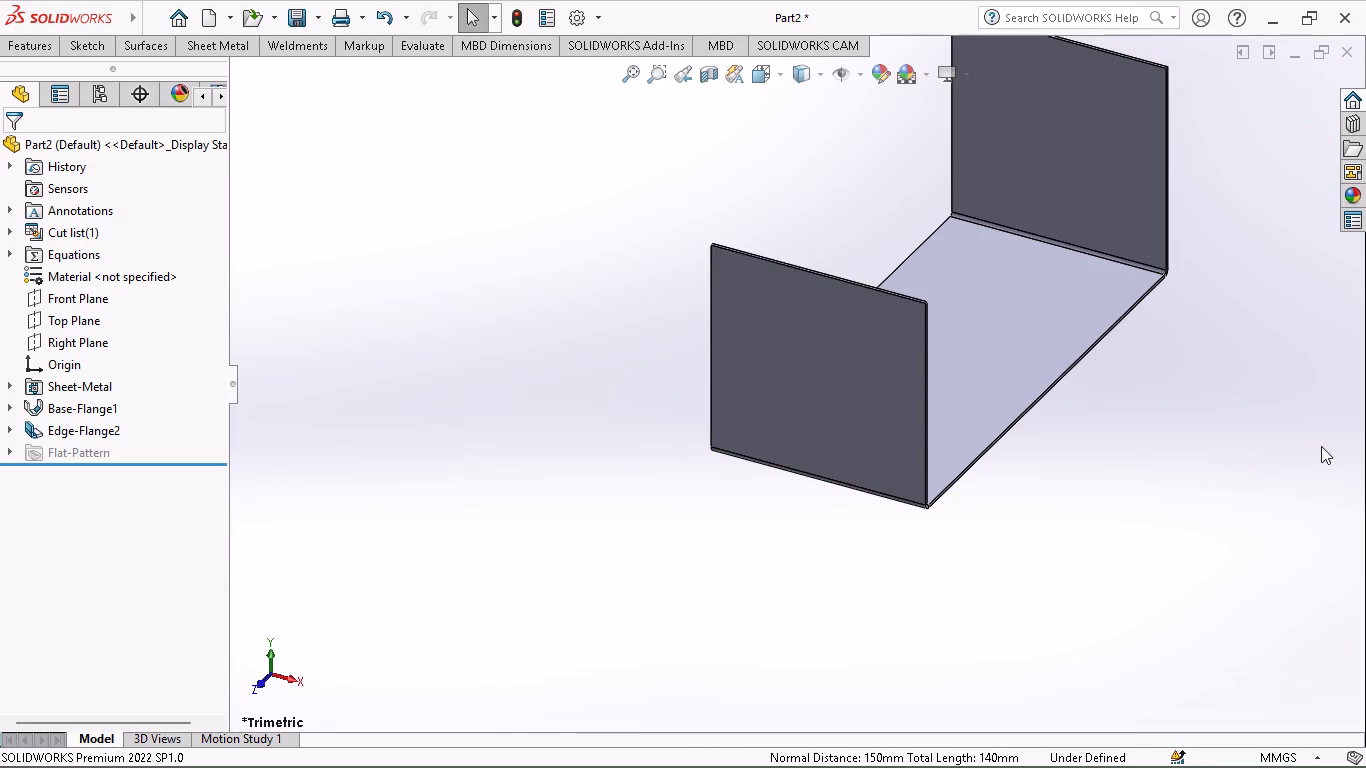
Add inward edge flanges along the top edges of both upright walls, with a 1 mm bend radius and 5 mm length.
left_click(201, 37)
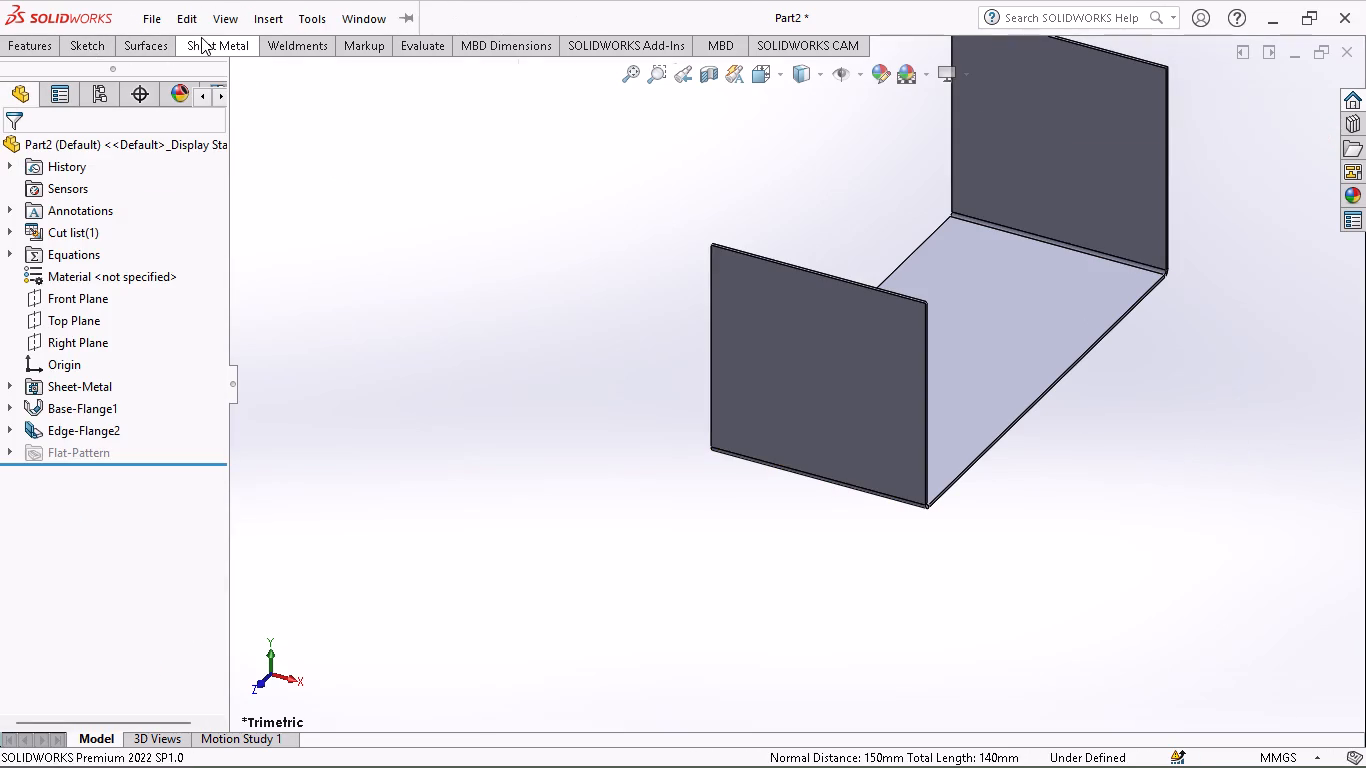
left_click(227, 73)
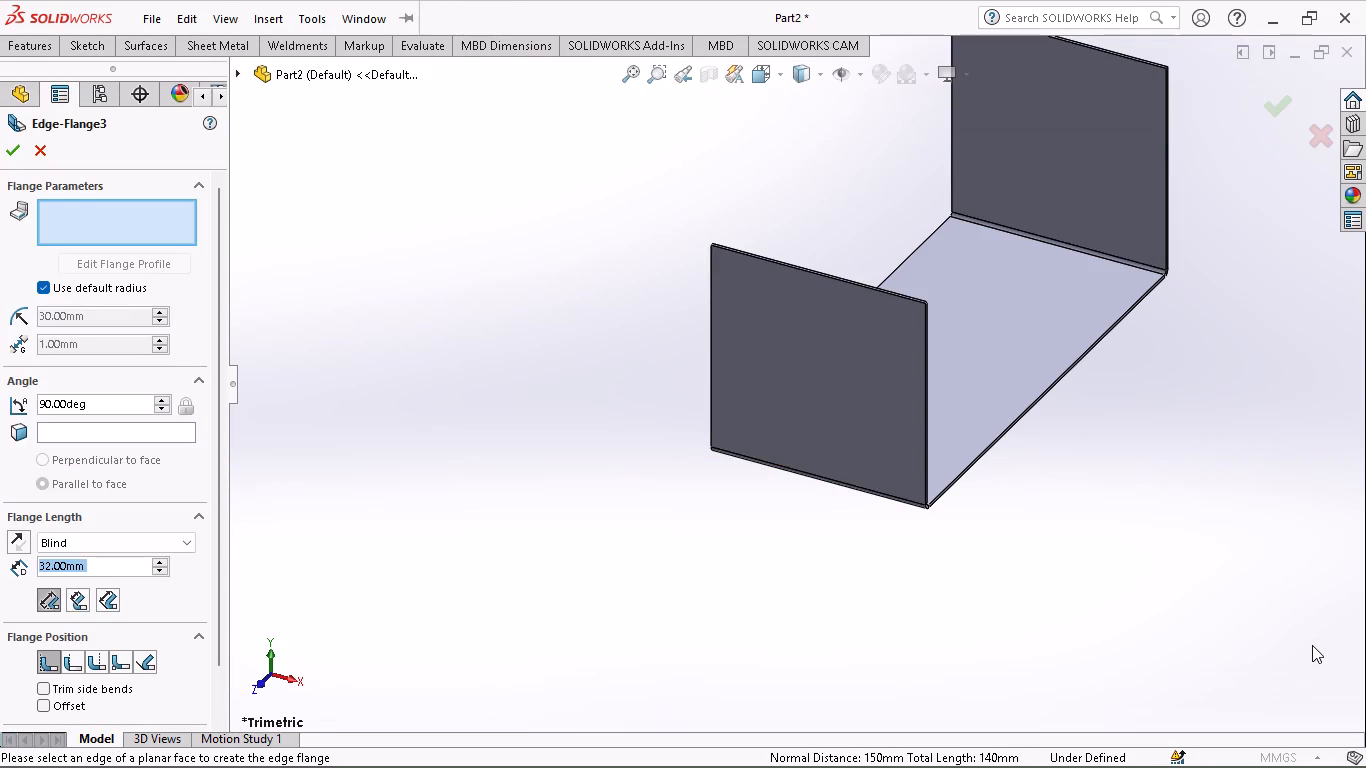
left_click(782, 264)
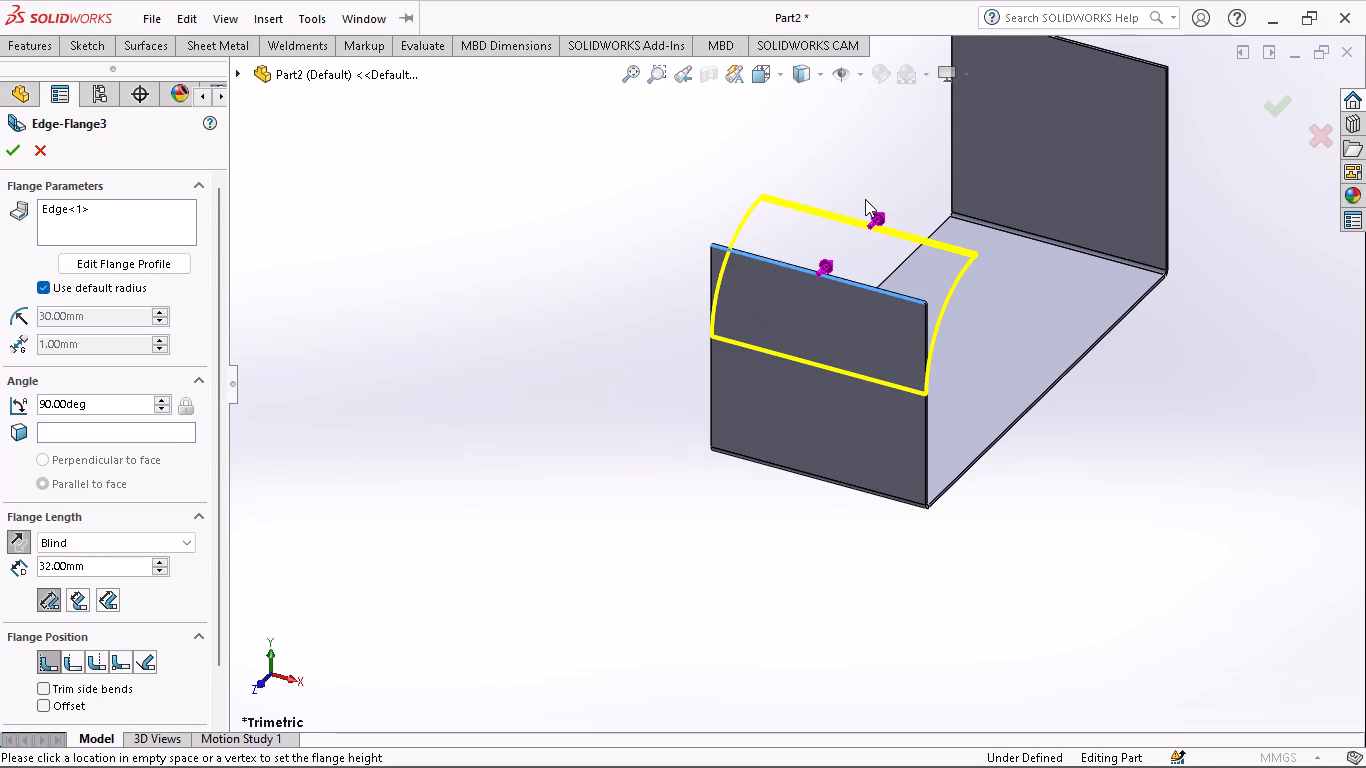
left_click(865, 199)
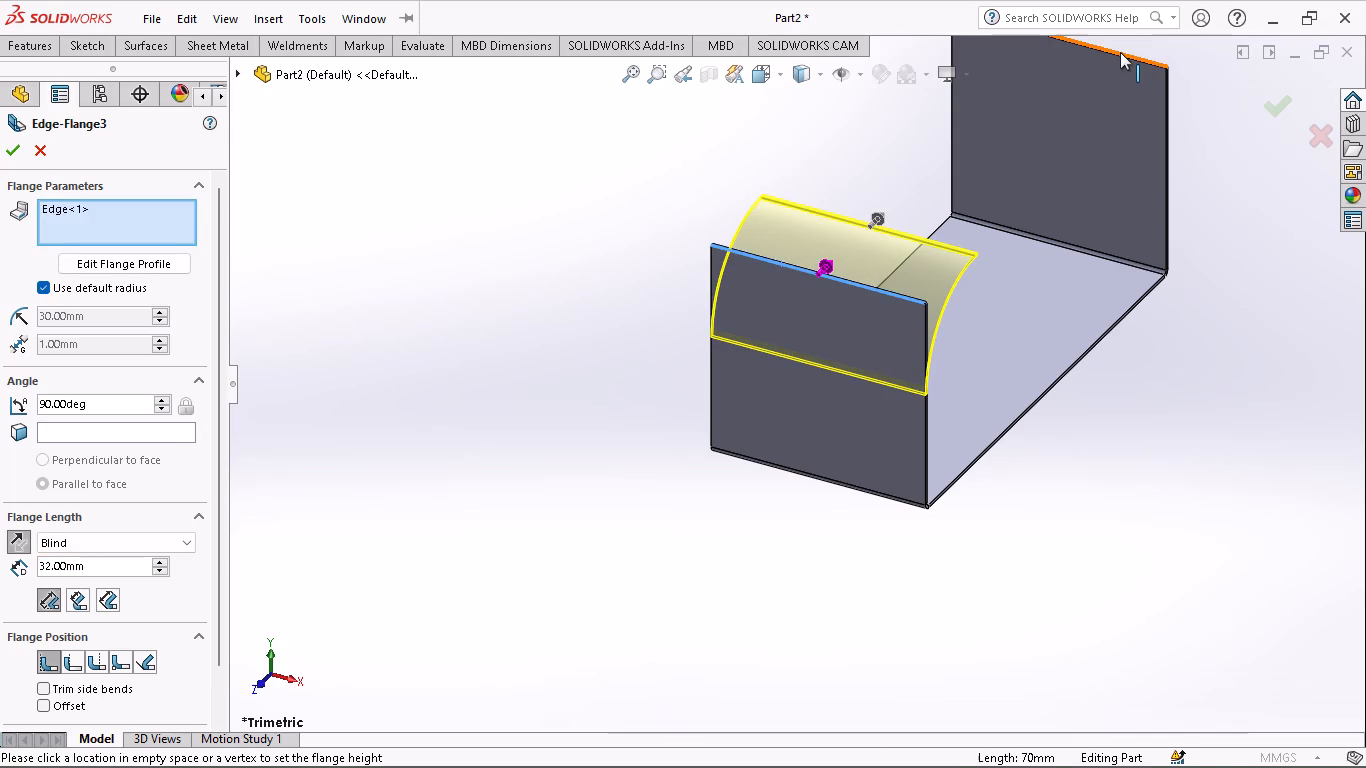
left_click(1120, 52)
left_click(1112, 99)
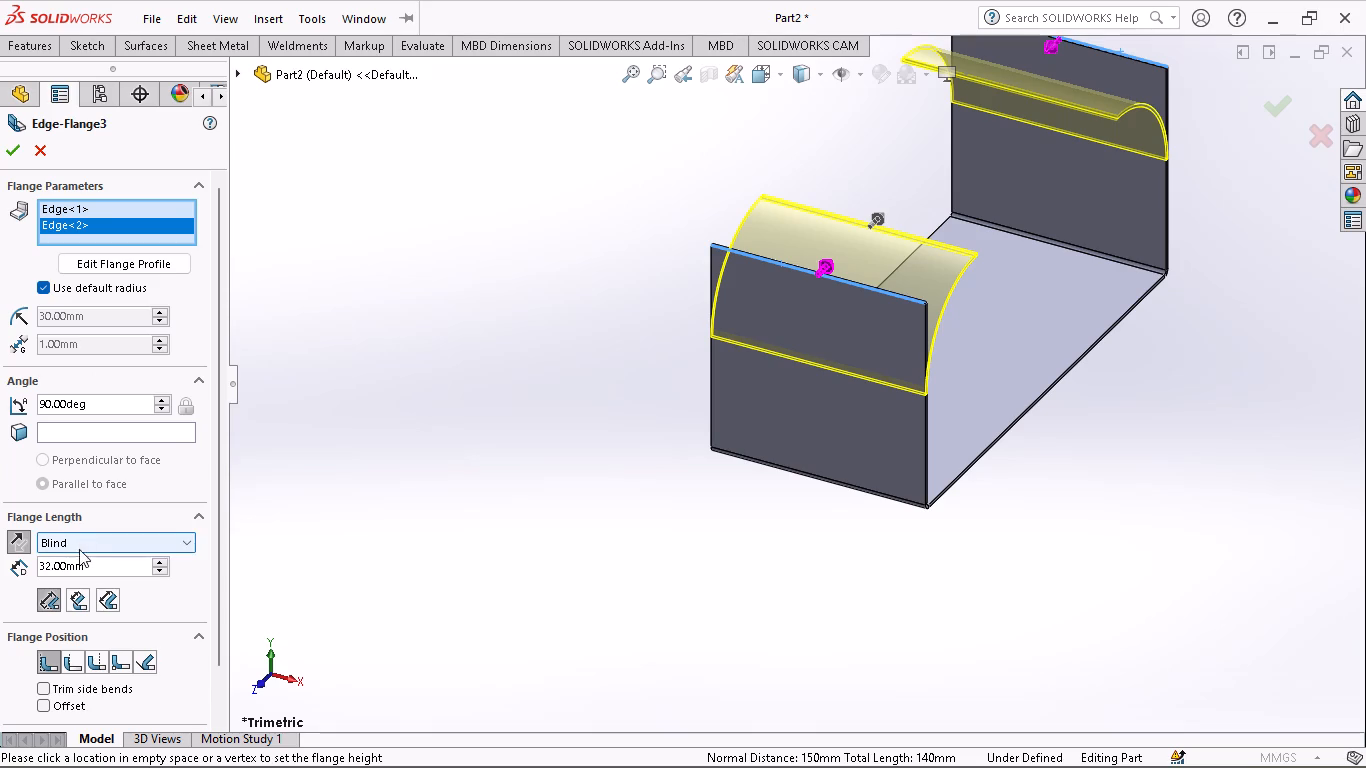
left_click(42, 290)
left_click_drag(129, 315, 0, 369)
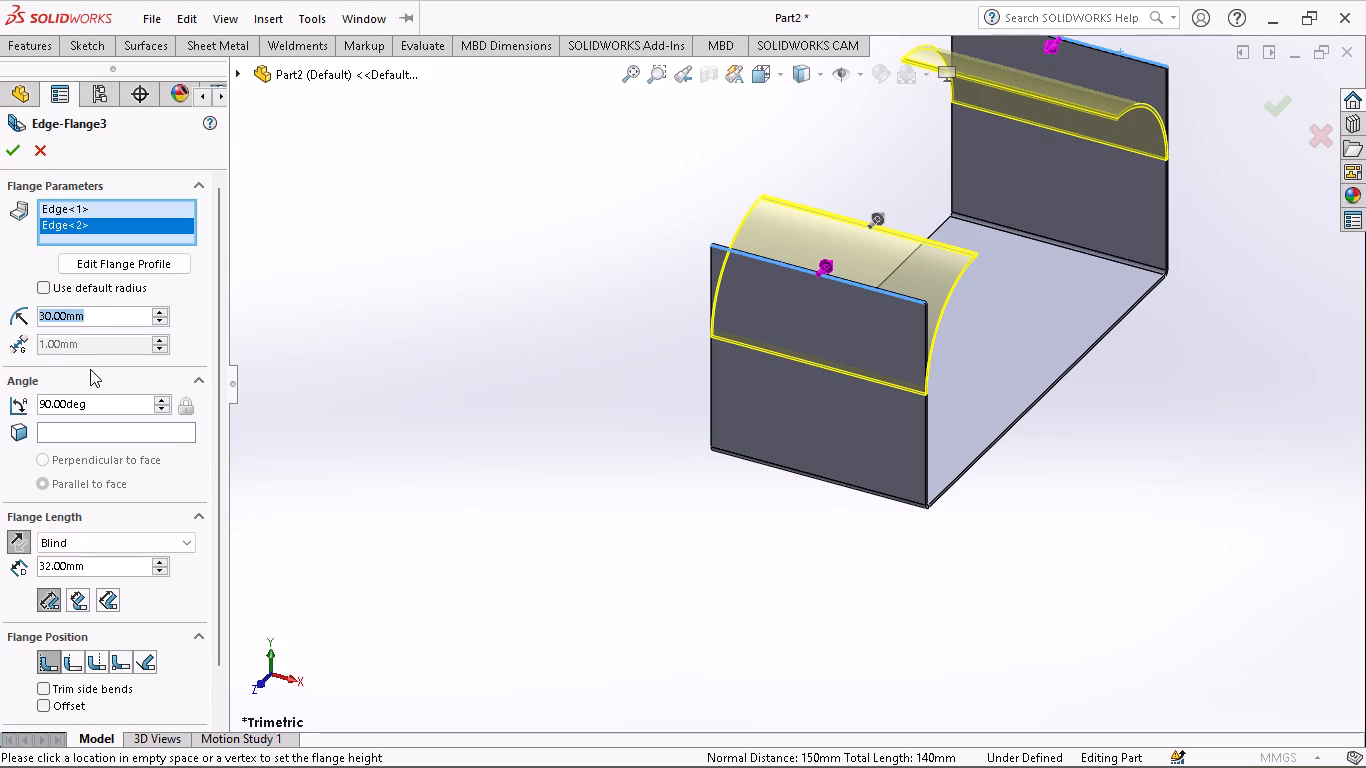
key("1")
key("Return")
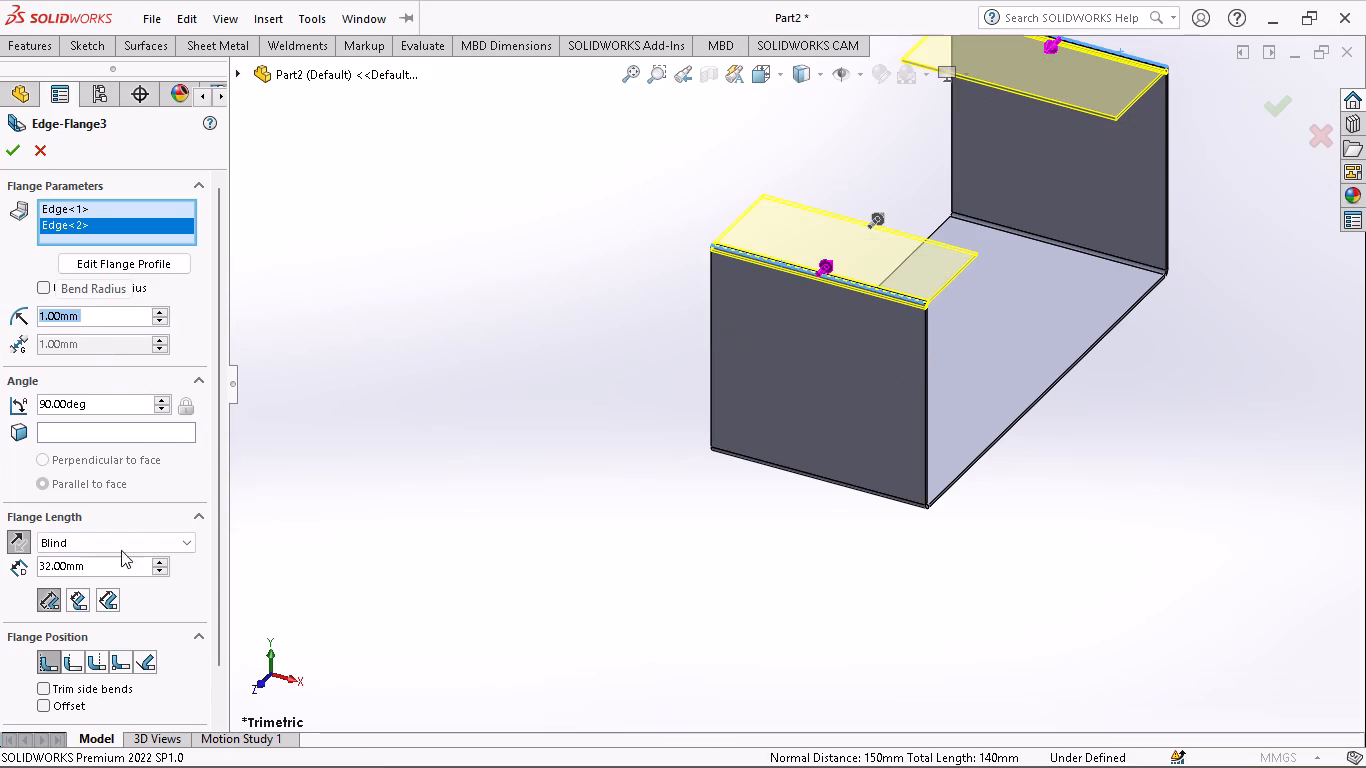
left_click_drag(88, 566, 0, 577)
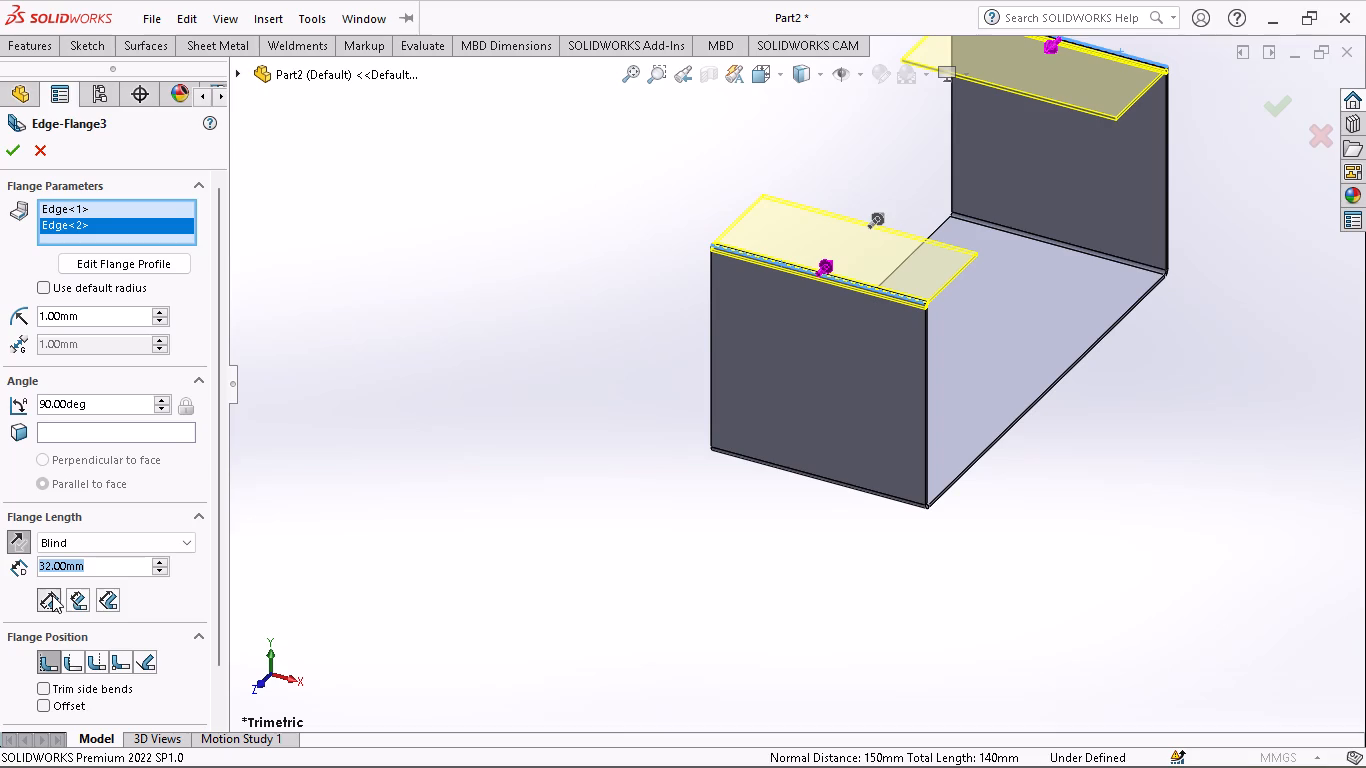
key("5")
key("Return")
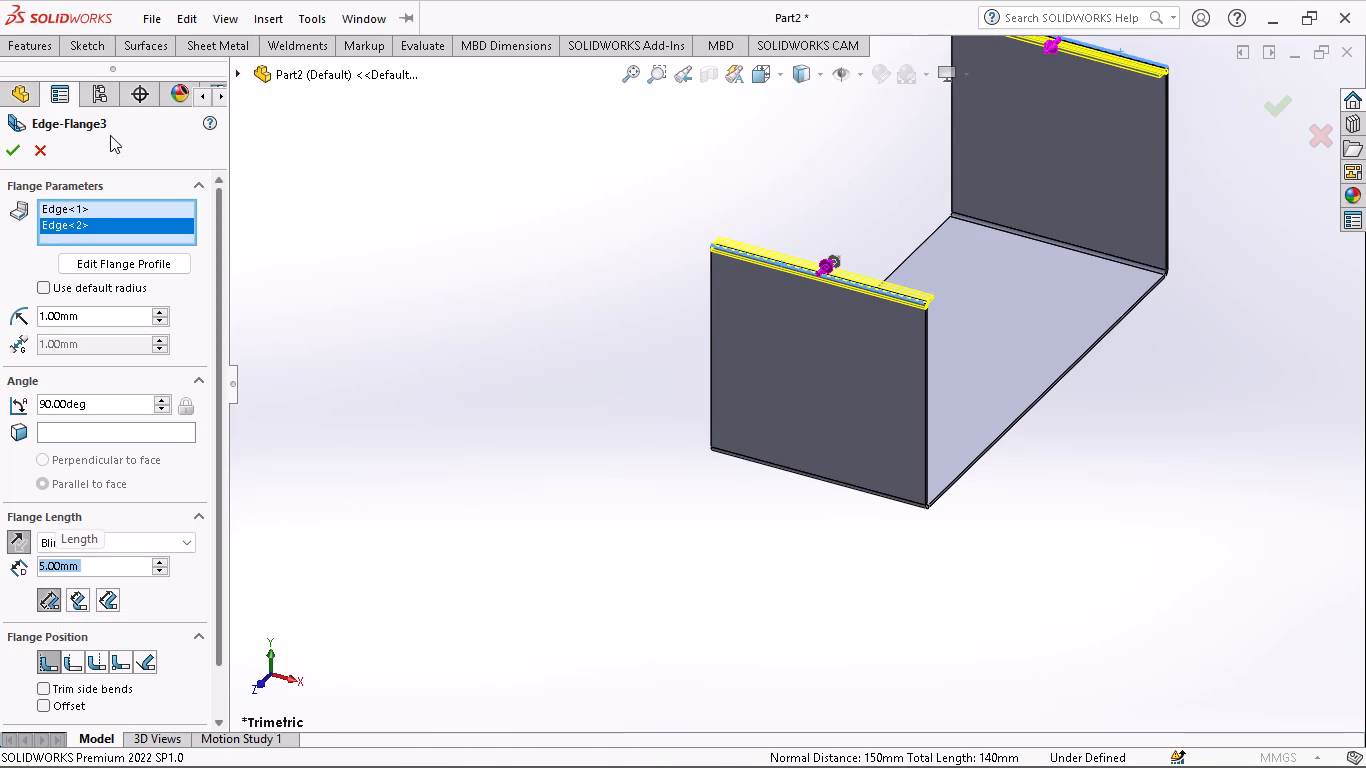
left_click(14, 150)
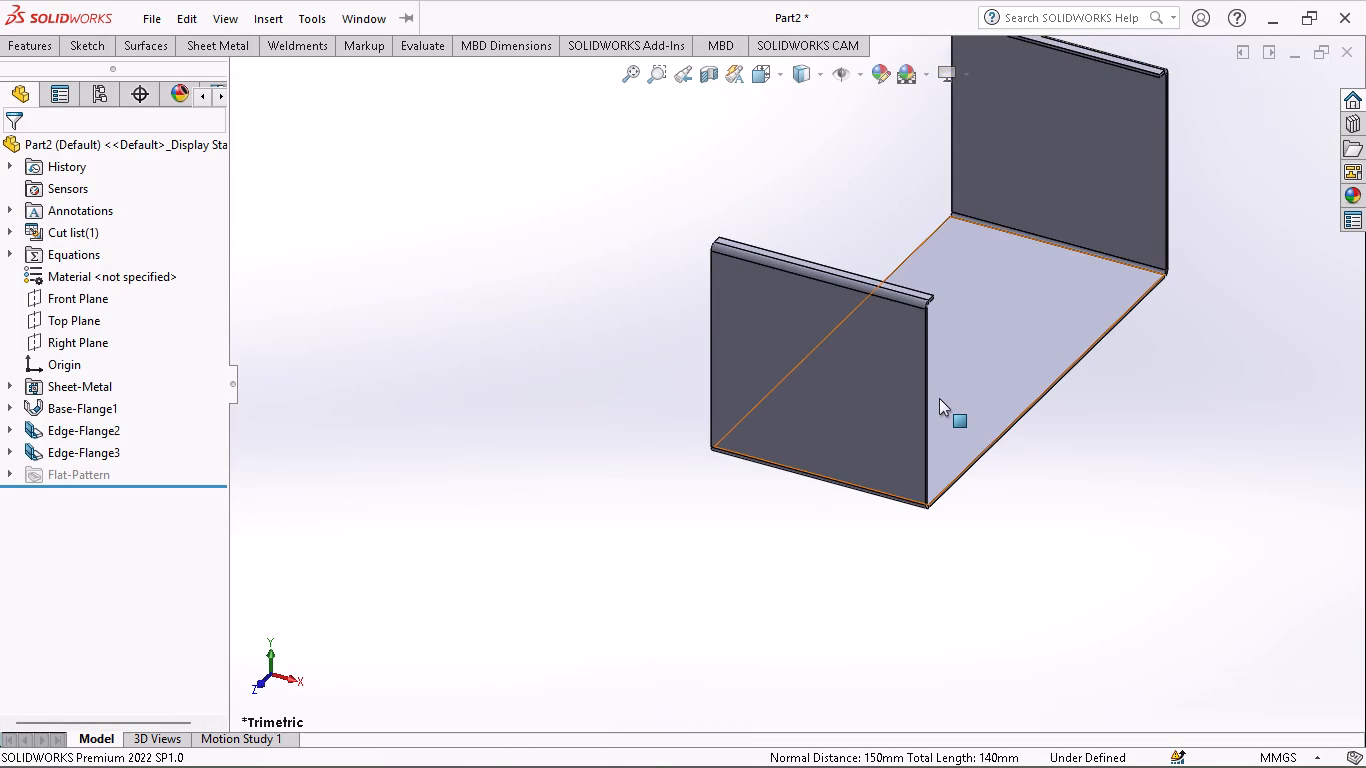
On the outer face of the front upright wall, sketch two concentric circles with radii of about 19 mm and 15.7 mm.
middle_click_drag(939, 398, 947, 367)
left_click(862, 378)
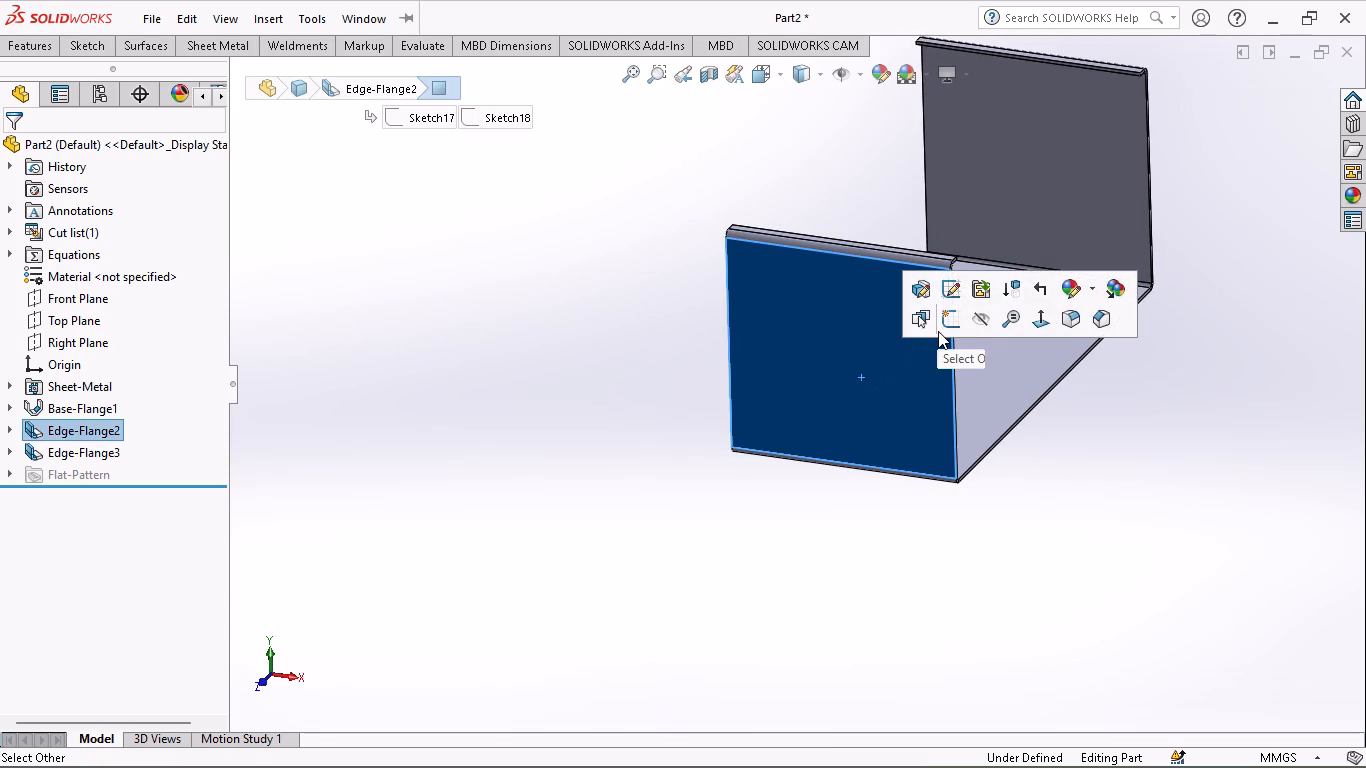
left_click(938, 331)
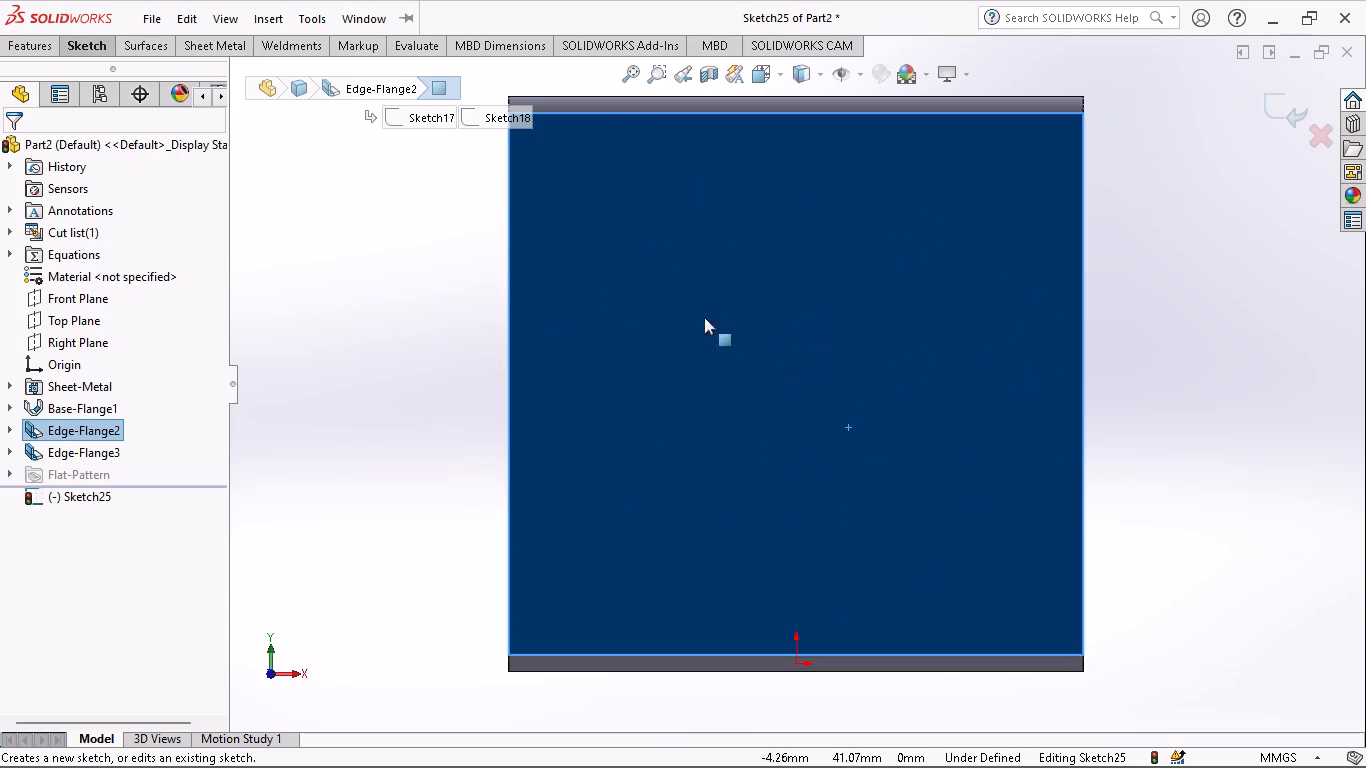
left_click(93, 38)
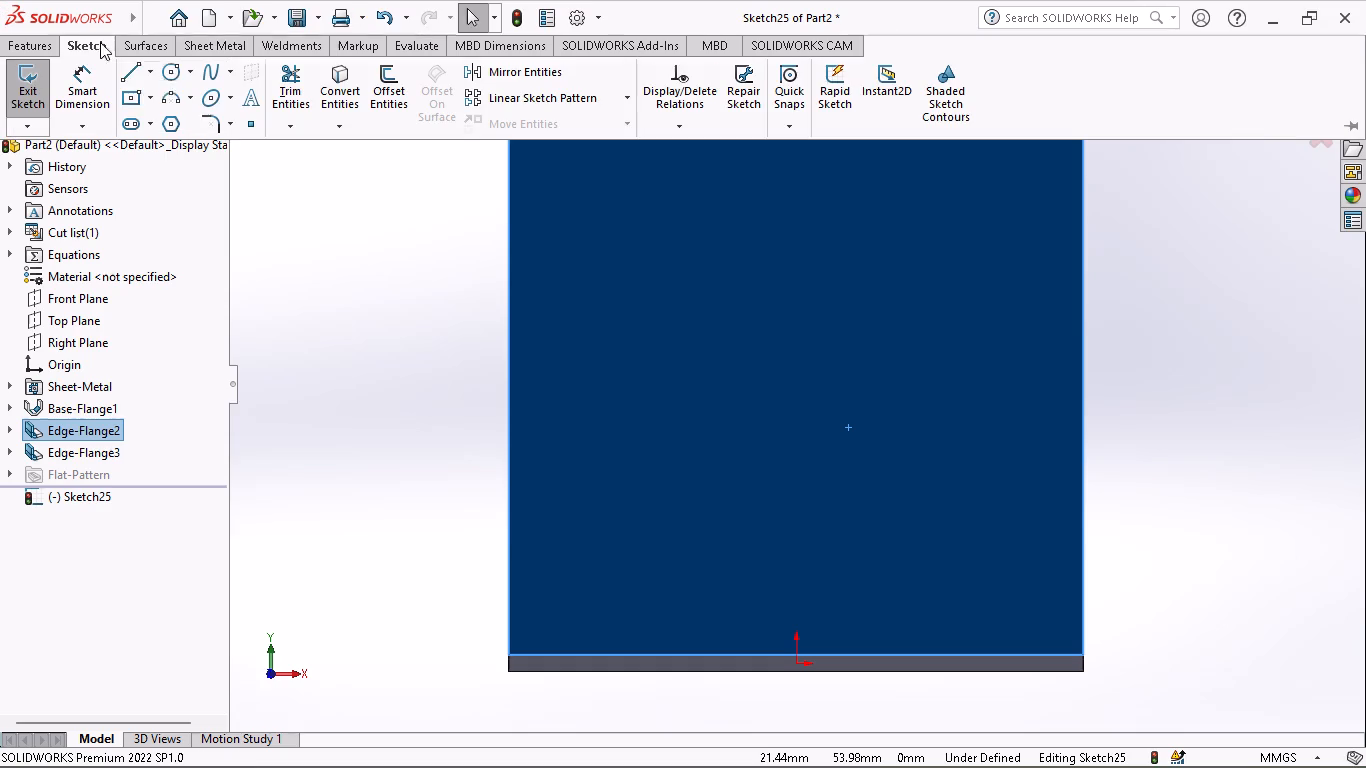
left_click(178, 73)
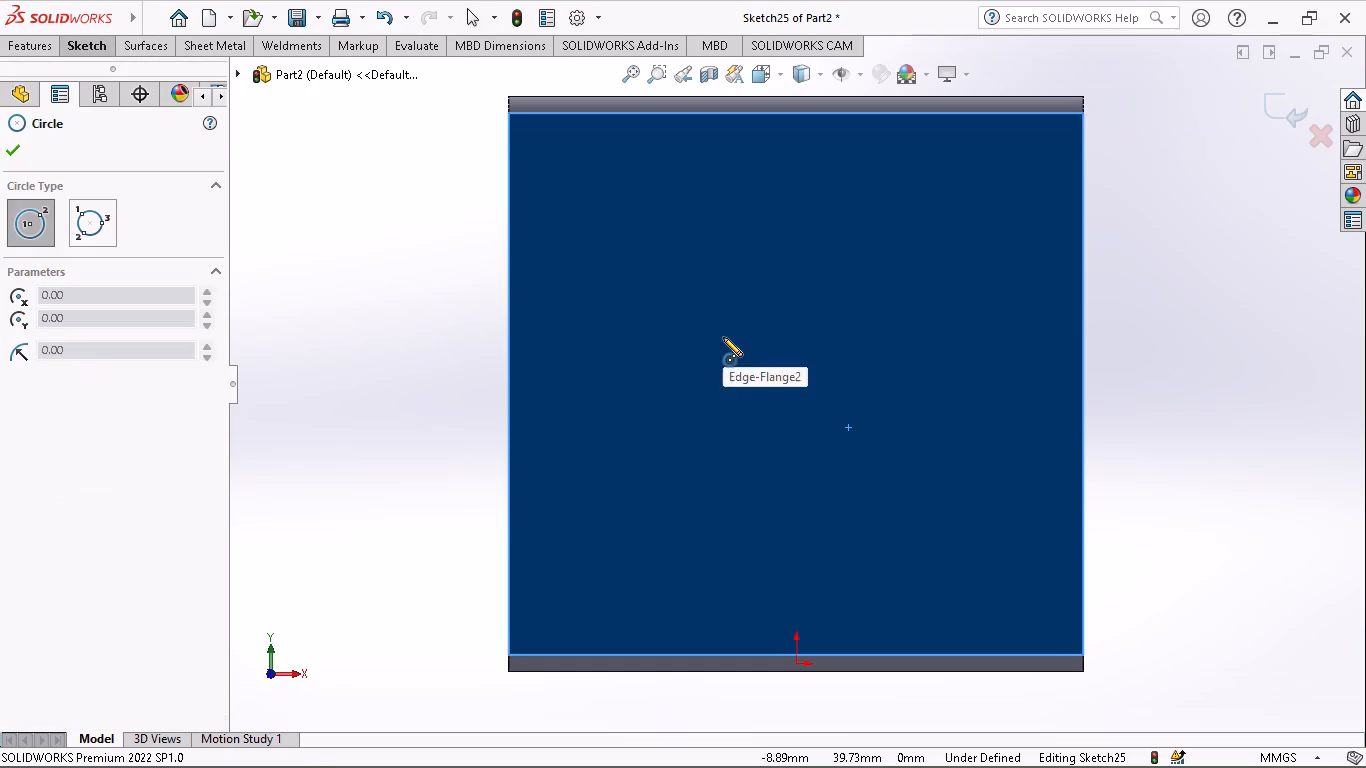
left_click(717, 394)
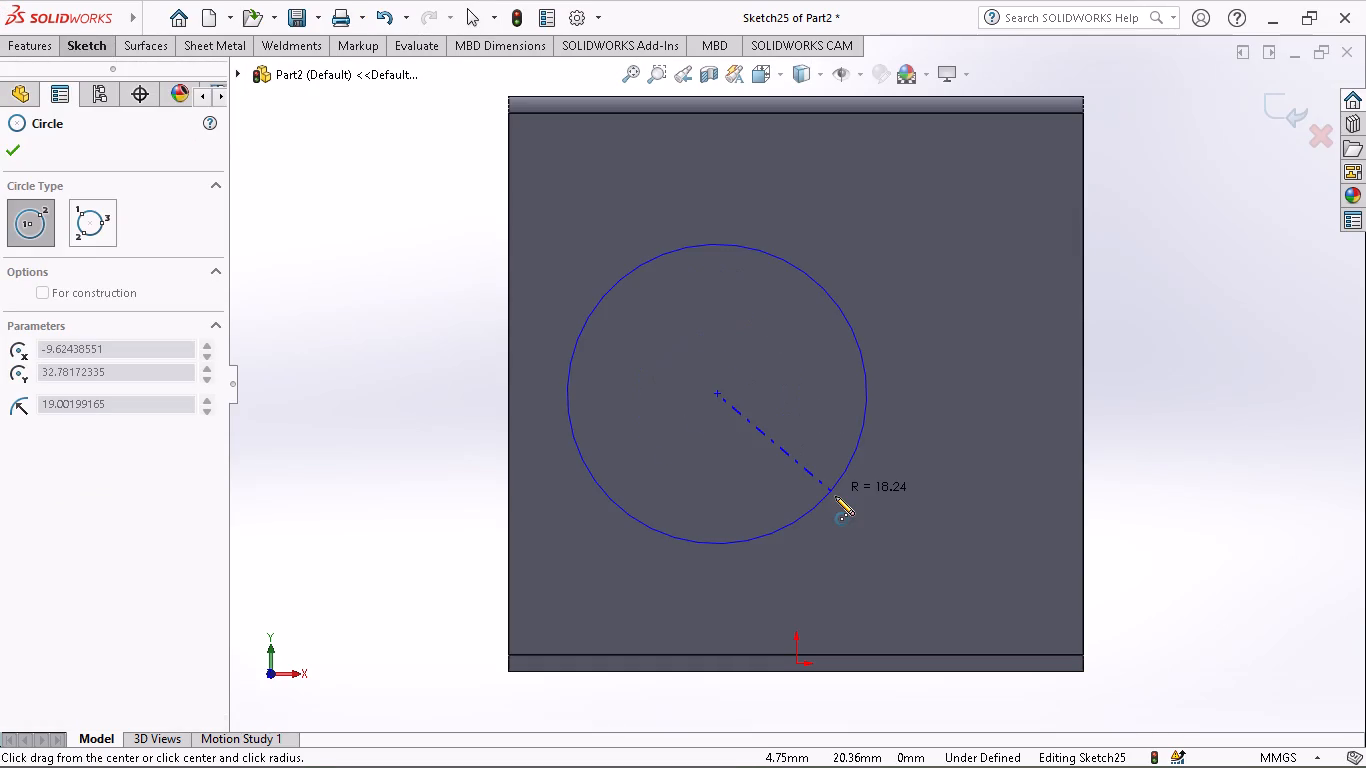
left_click(835, 496)
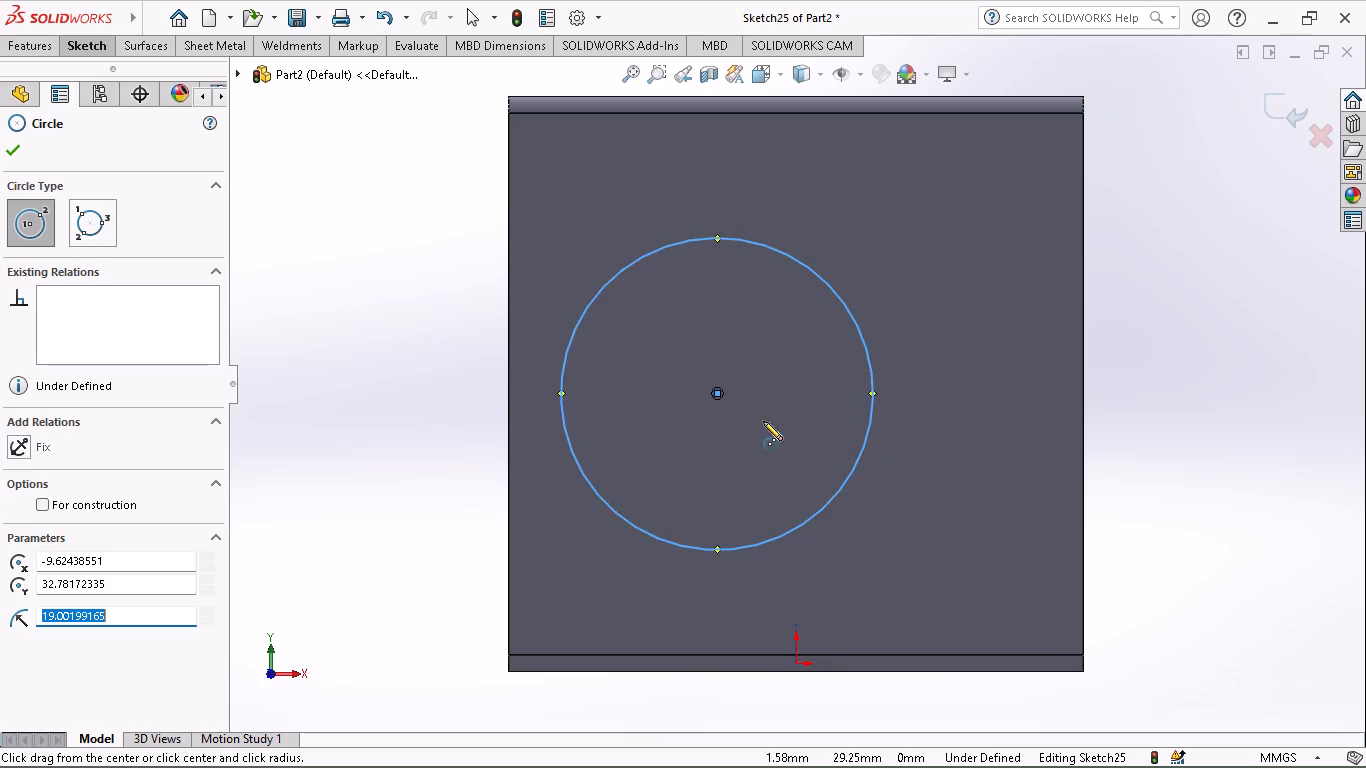
left_click(722, 395)
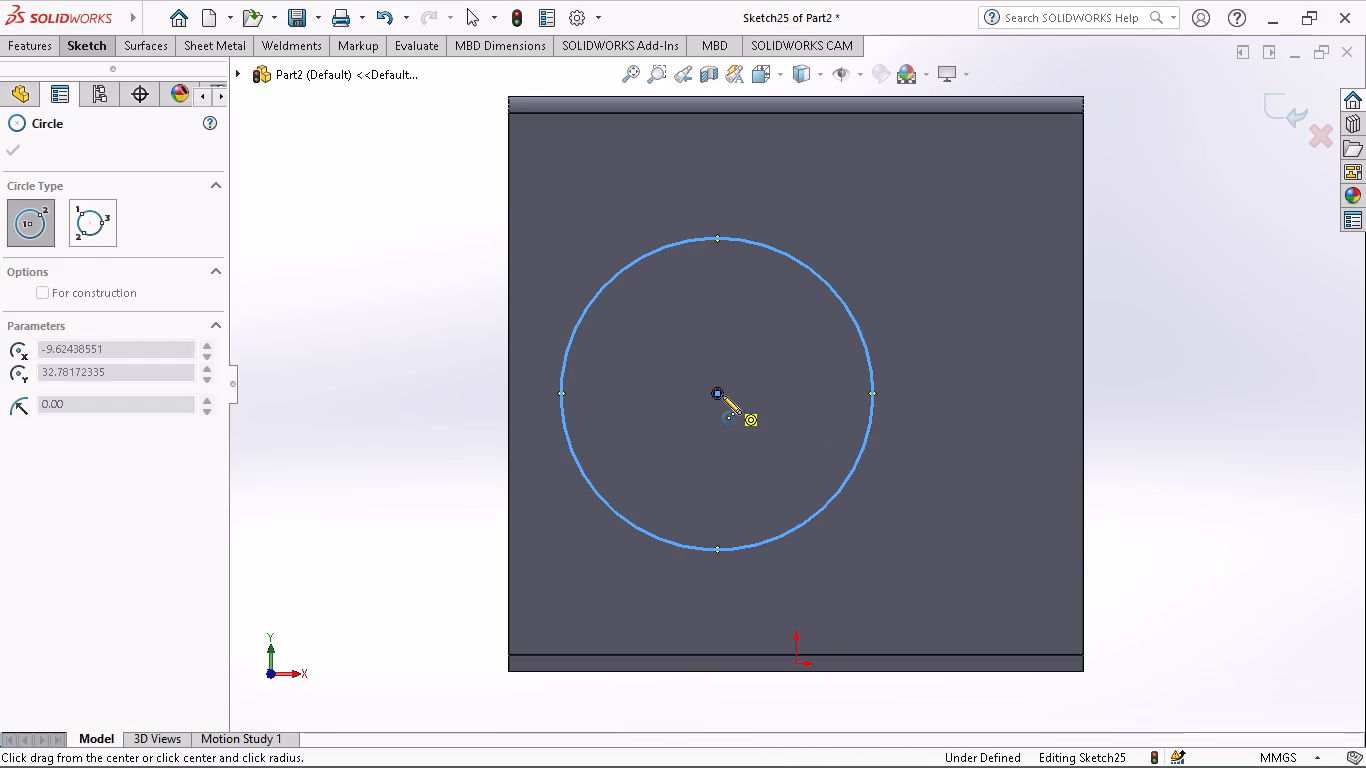
left_click(790, 496)
Dimension the larger circle's diameter as 50 mm.
left_click(79, 49)
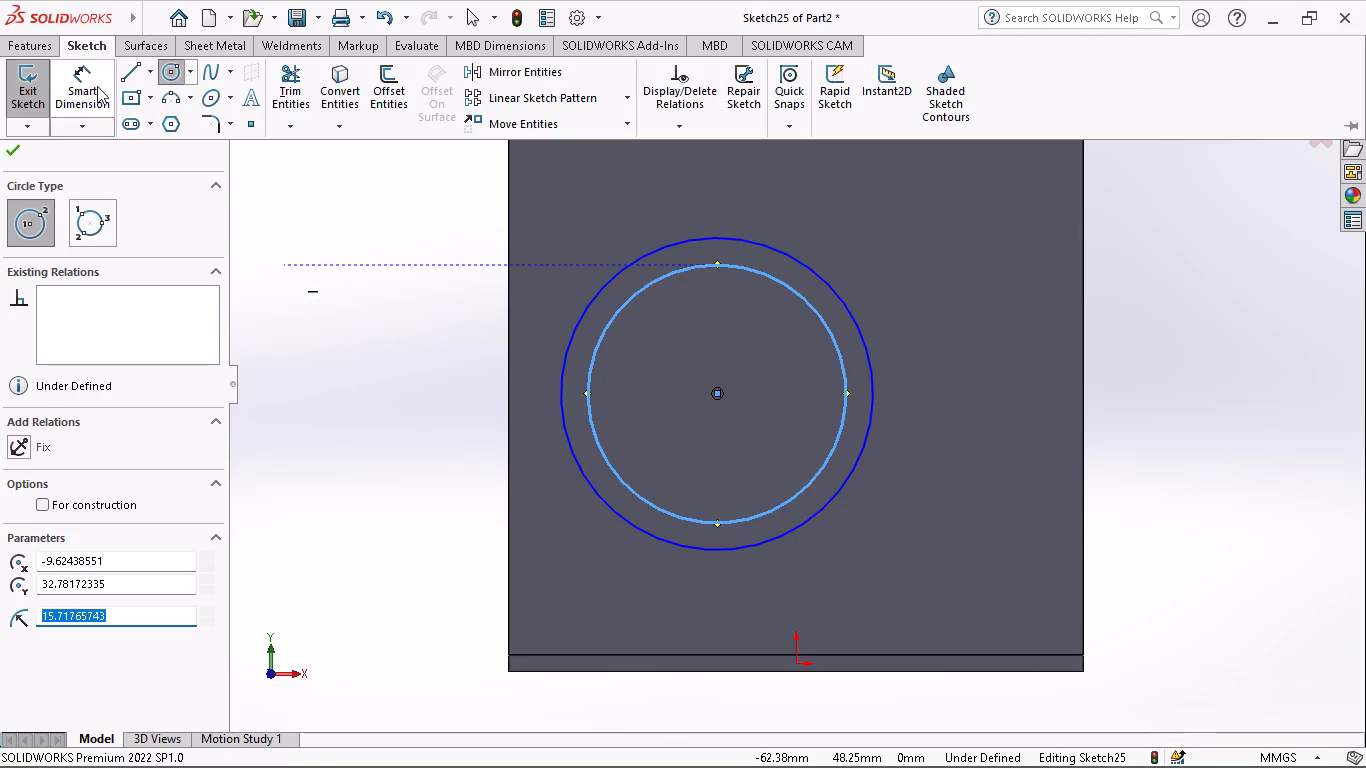
left_click(98, 100)
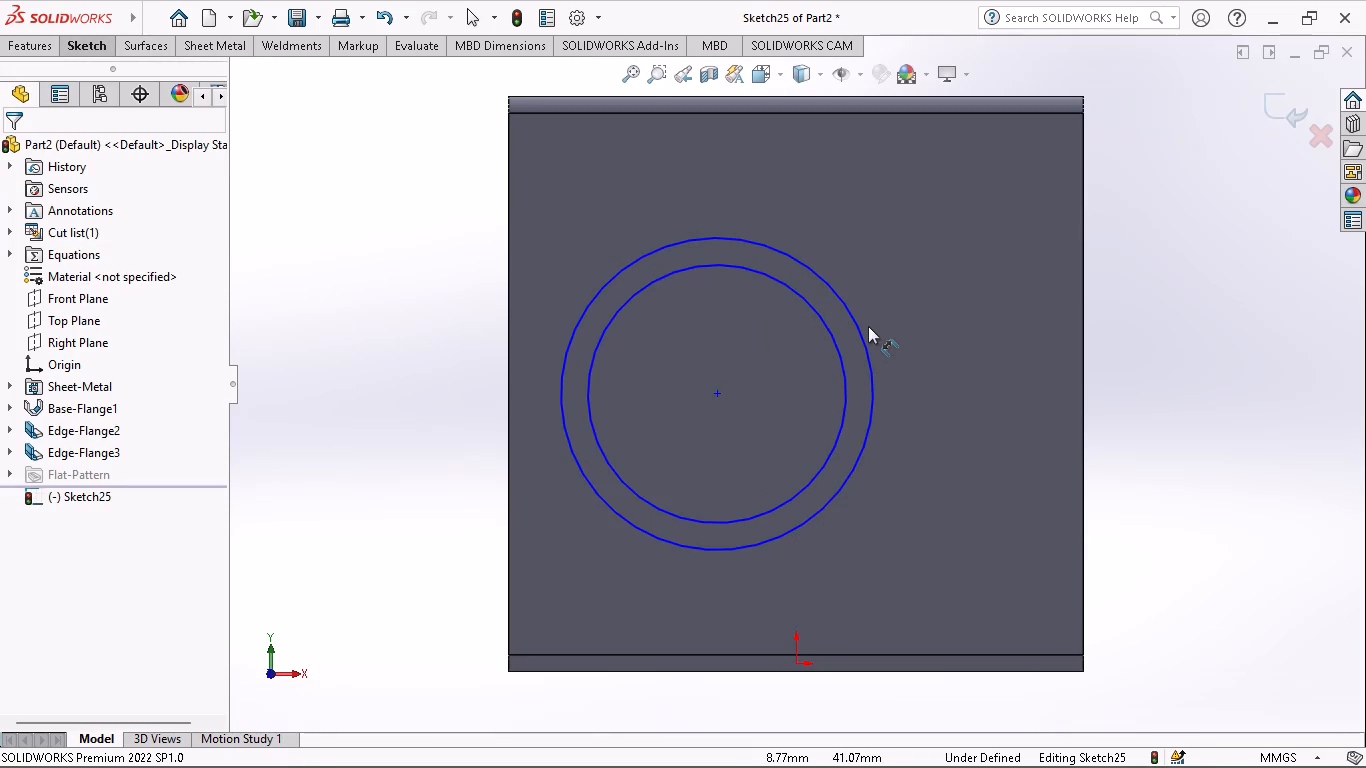
left_click(865, 335)
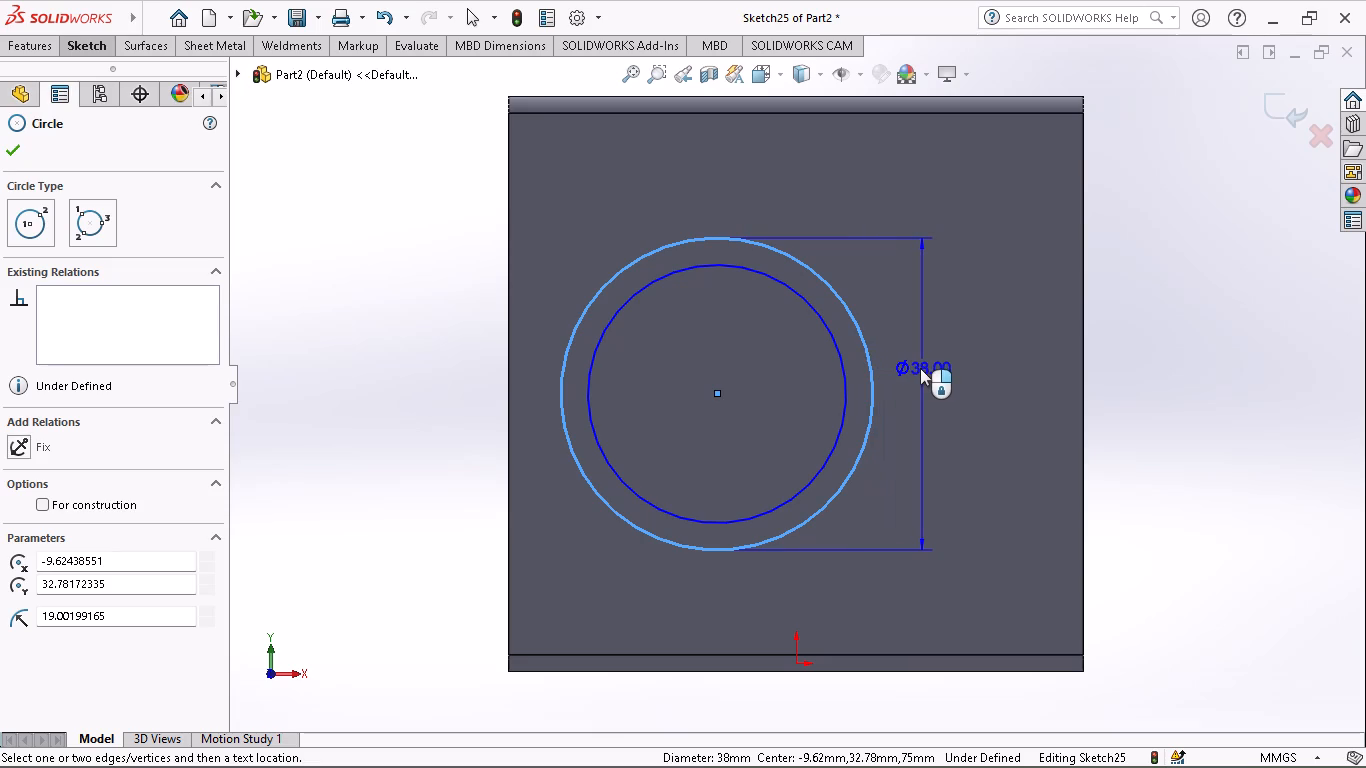
left_click(920, 368)
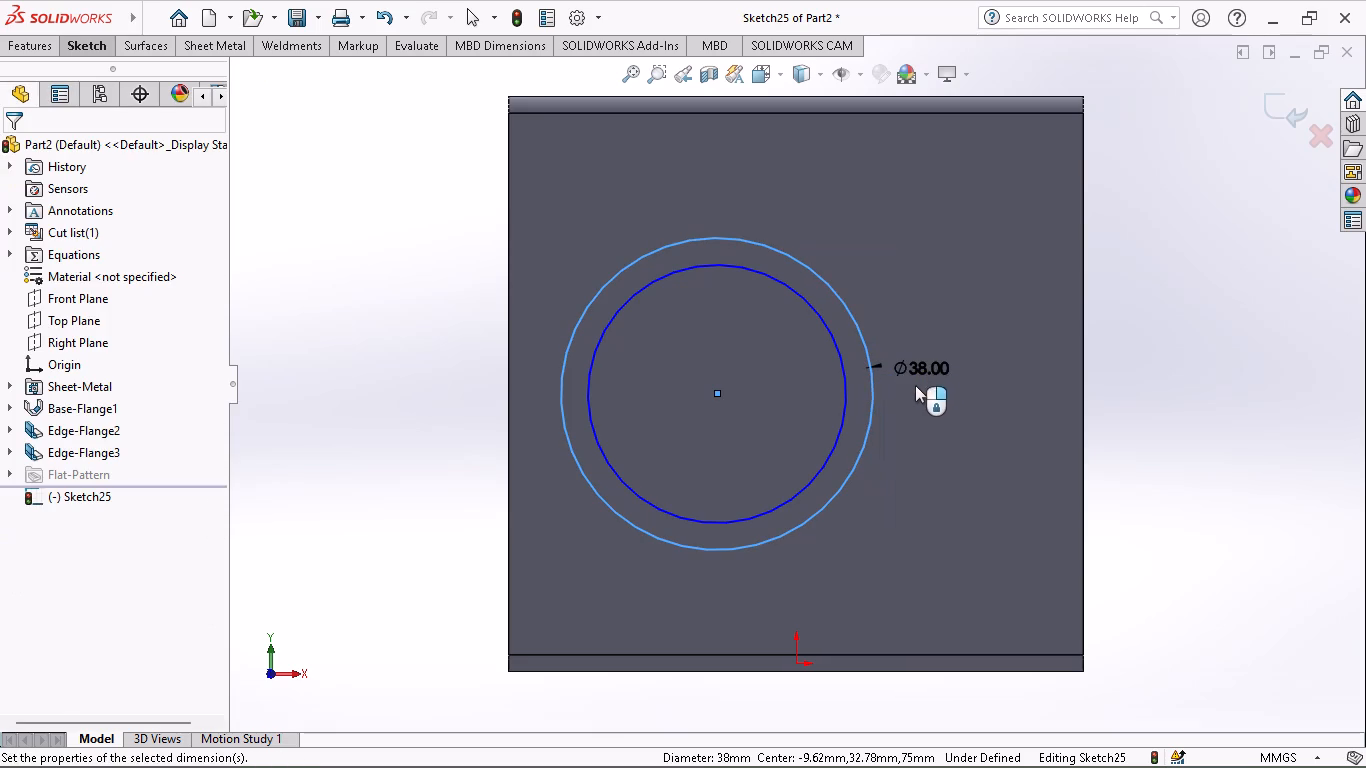
type("50")
key("Return")
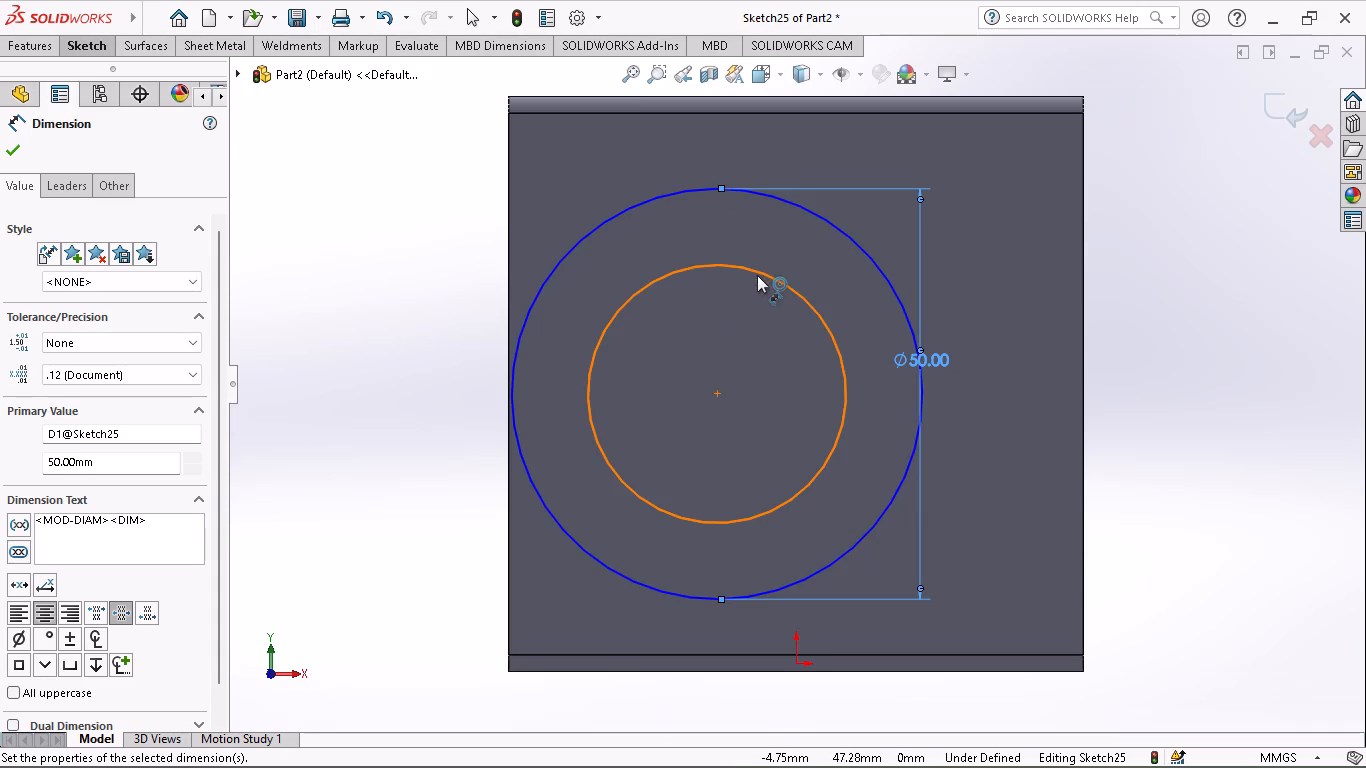
Dimension the undimensioned inner circle's diameter as 50+2.50+2.50 mm.
left_click(715, 263)
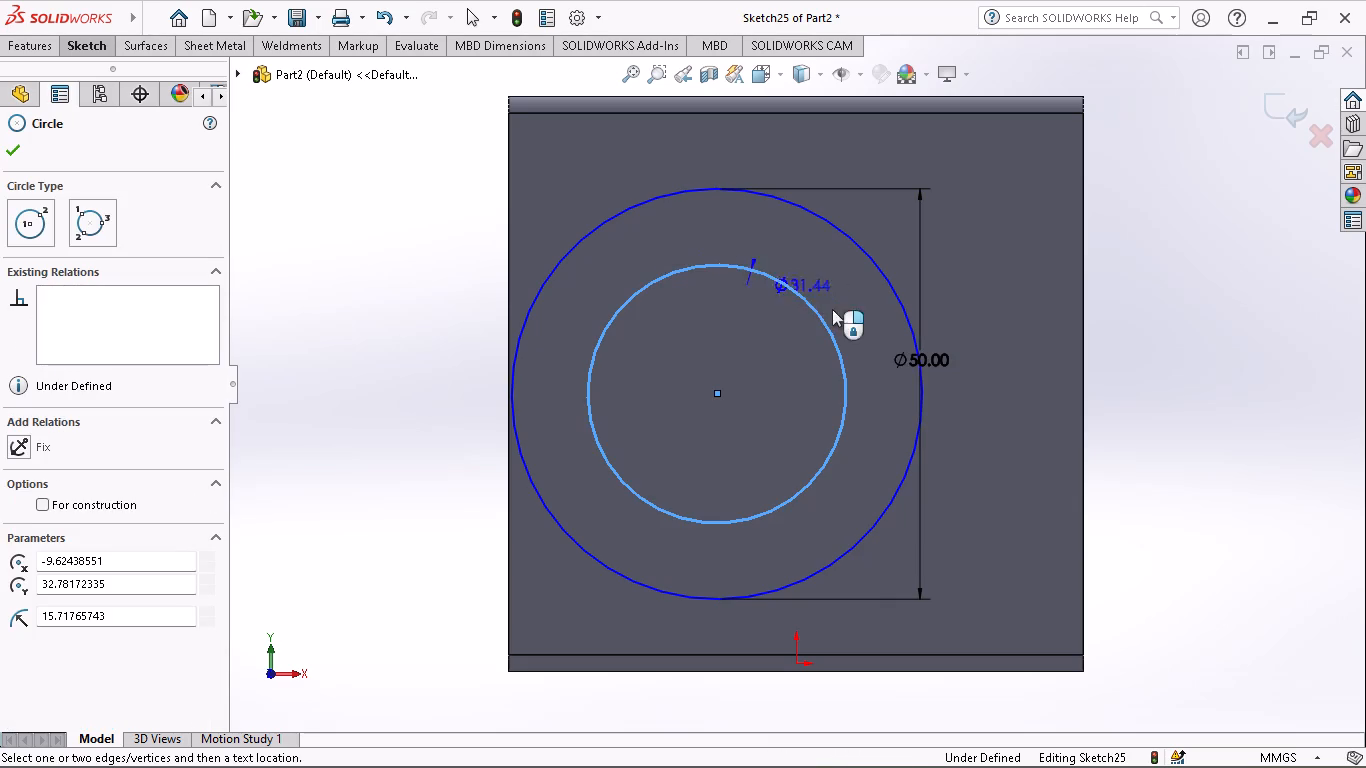
left_click(982, 372)
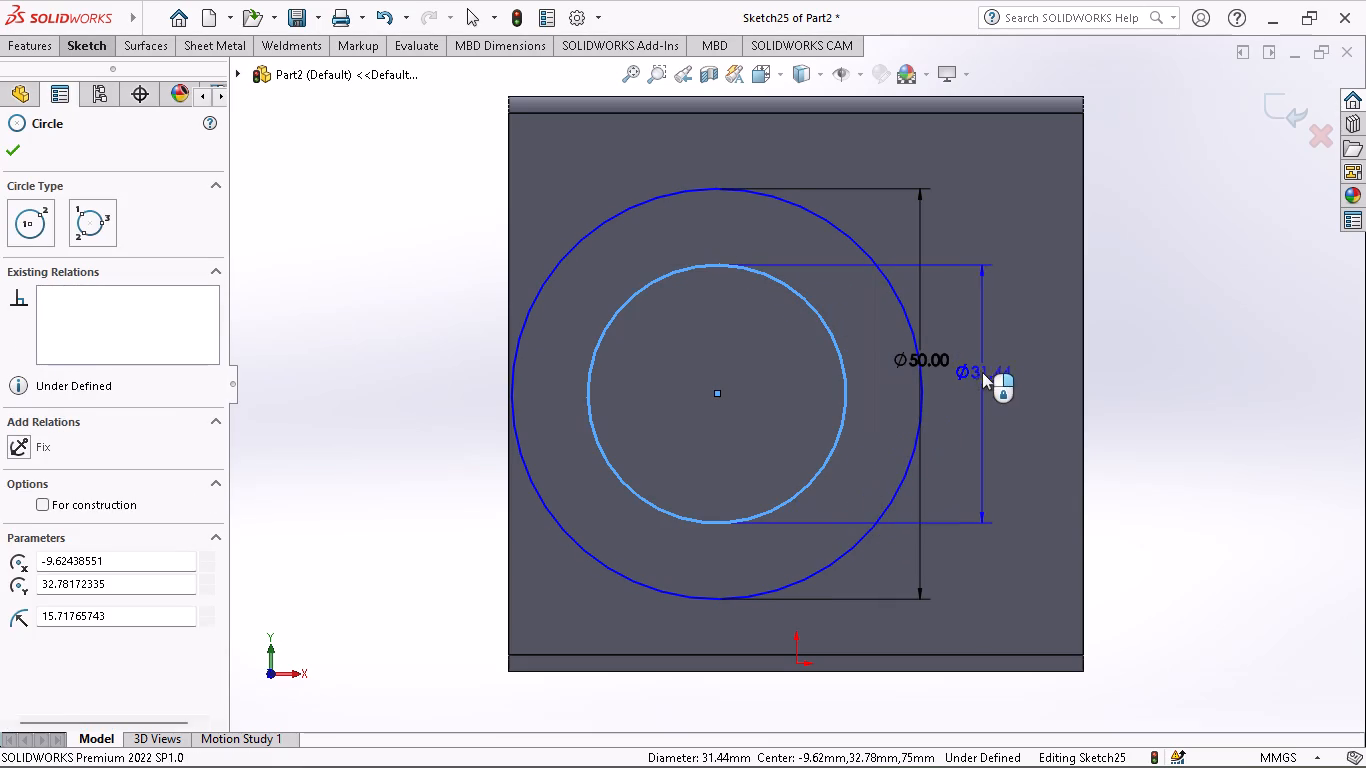
type("50")
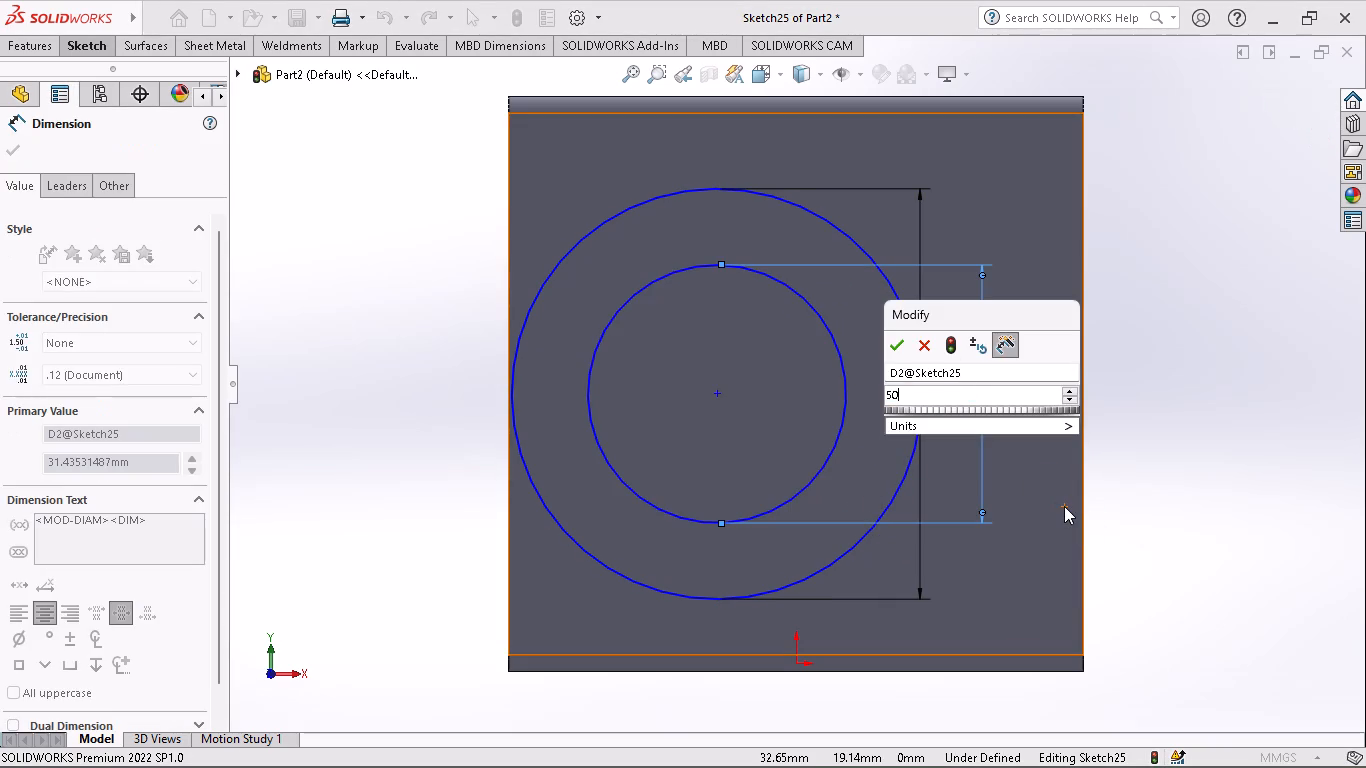
key("shift+plus")
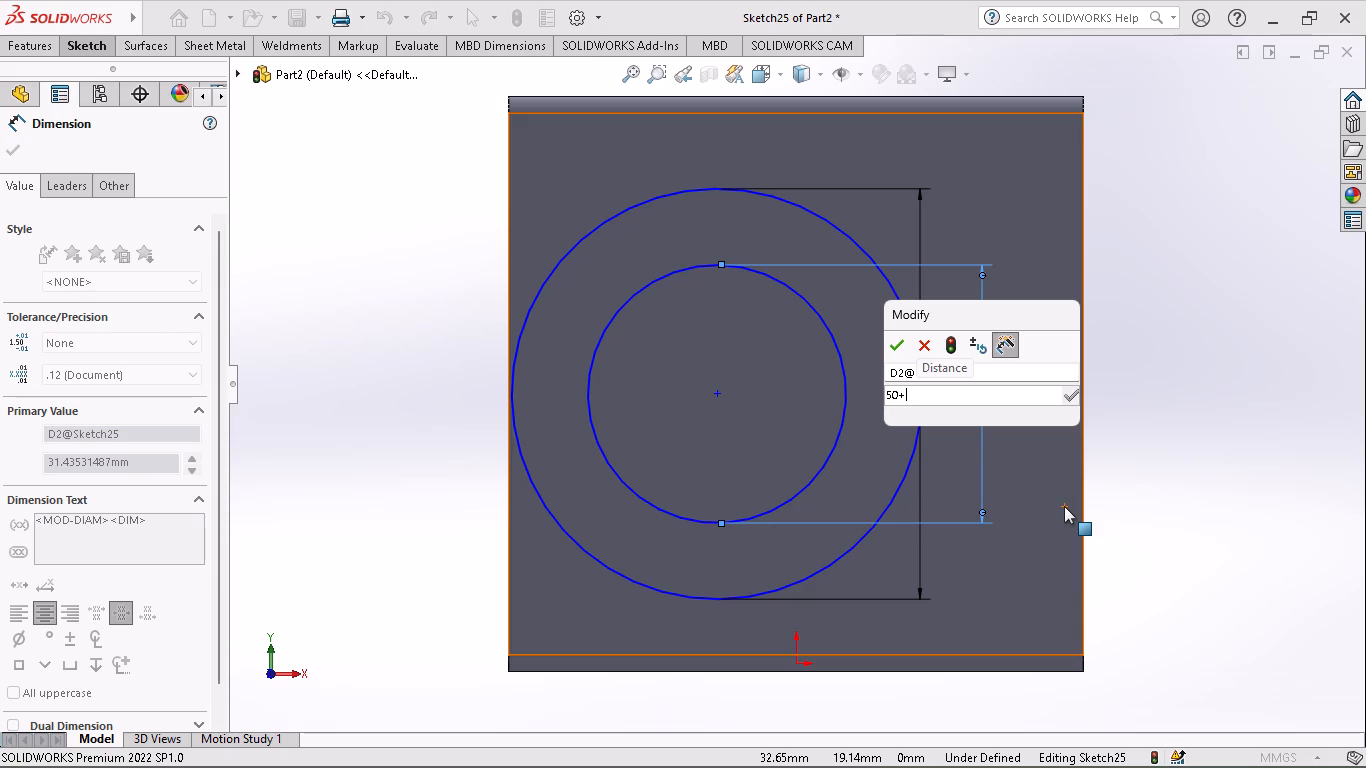
type("2.50")
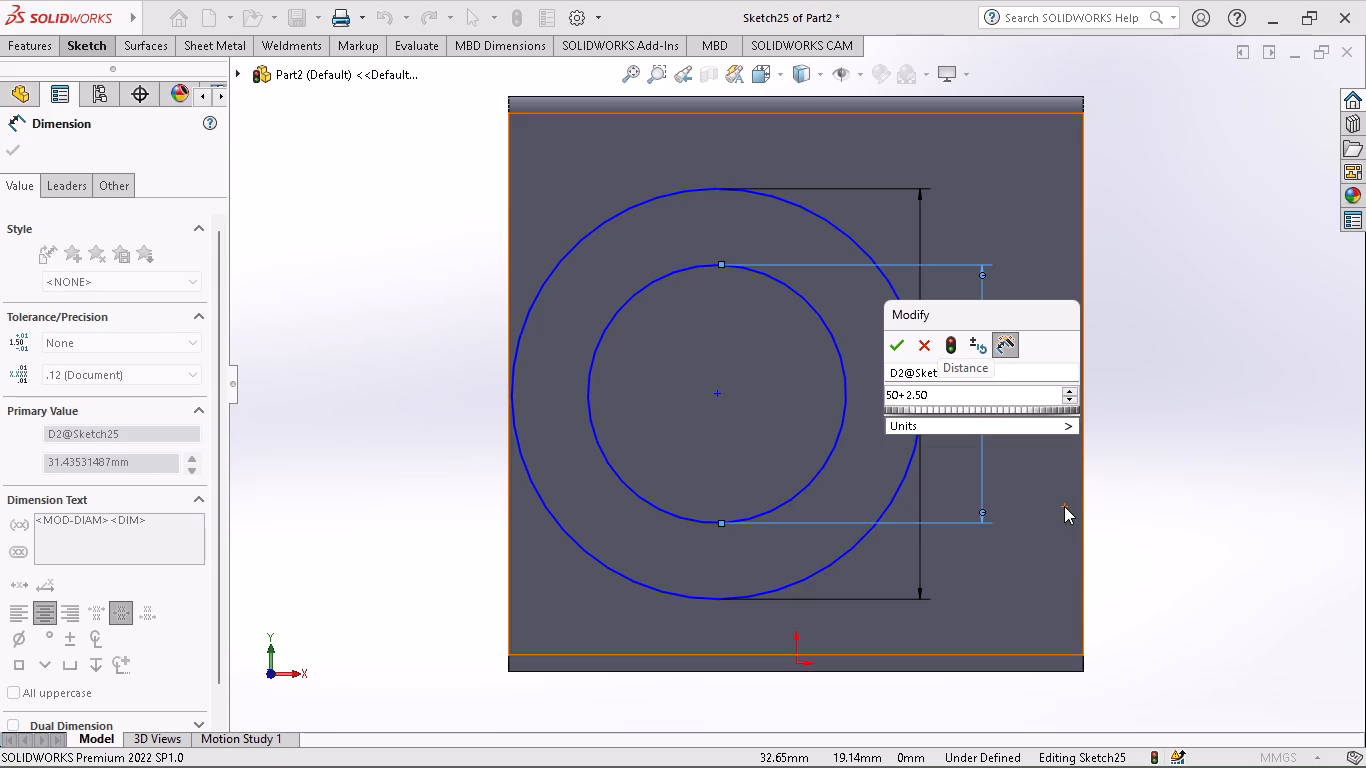
key("shift+plus")
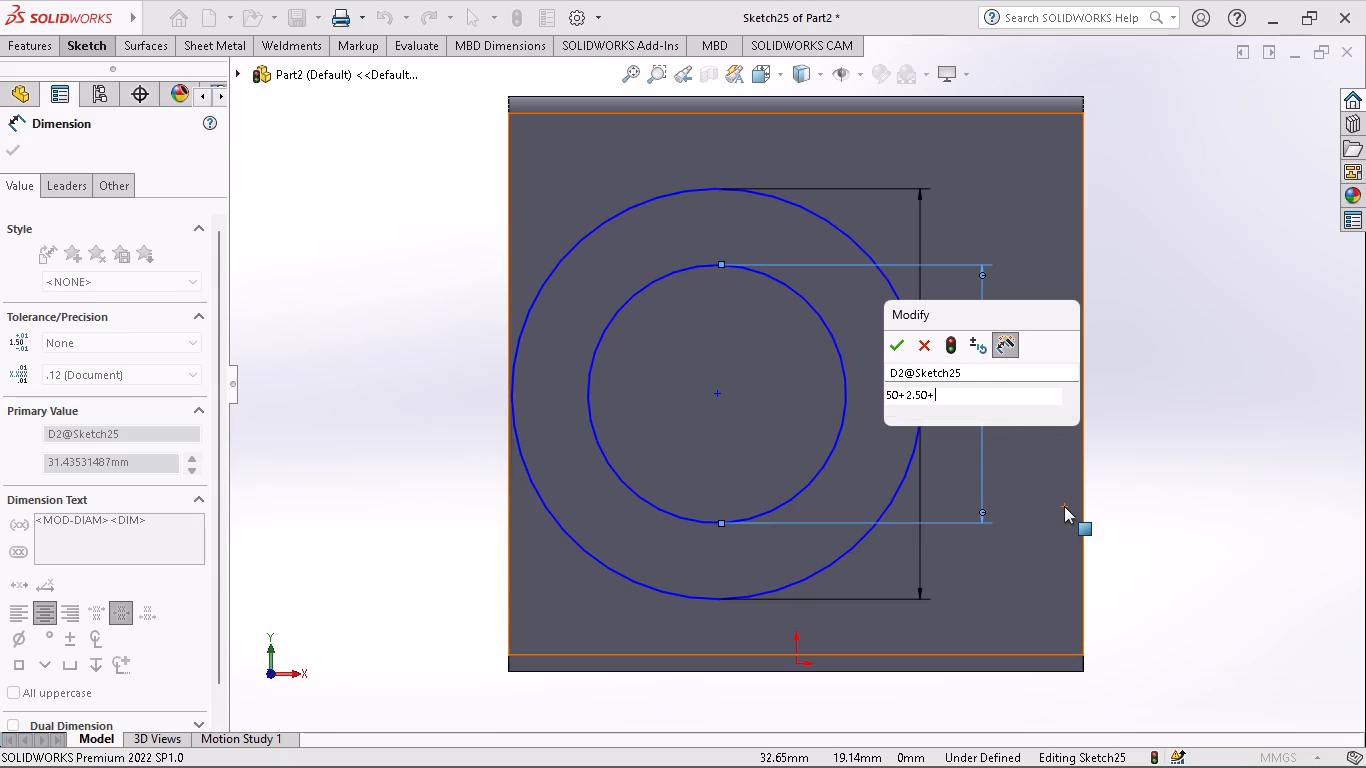
type("2.50")
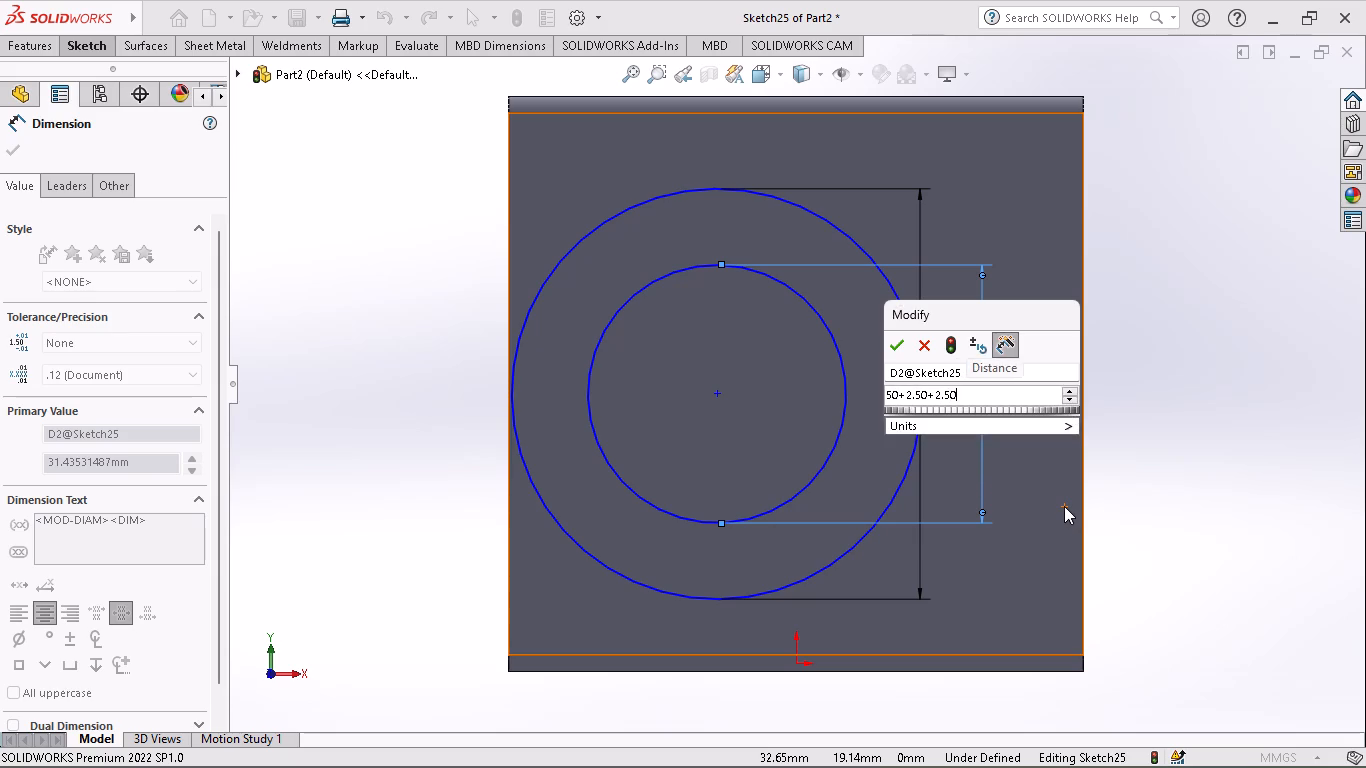
key("Return")
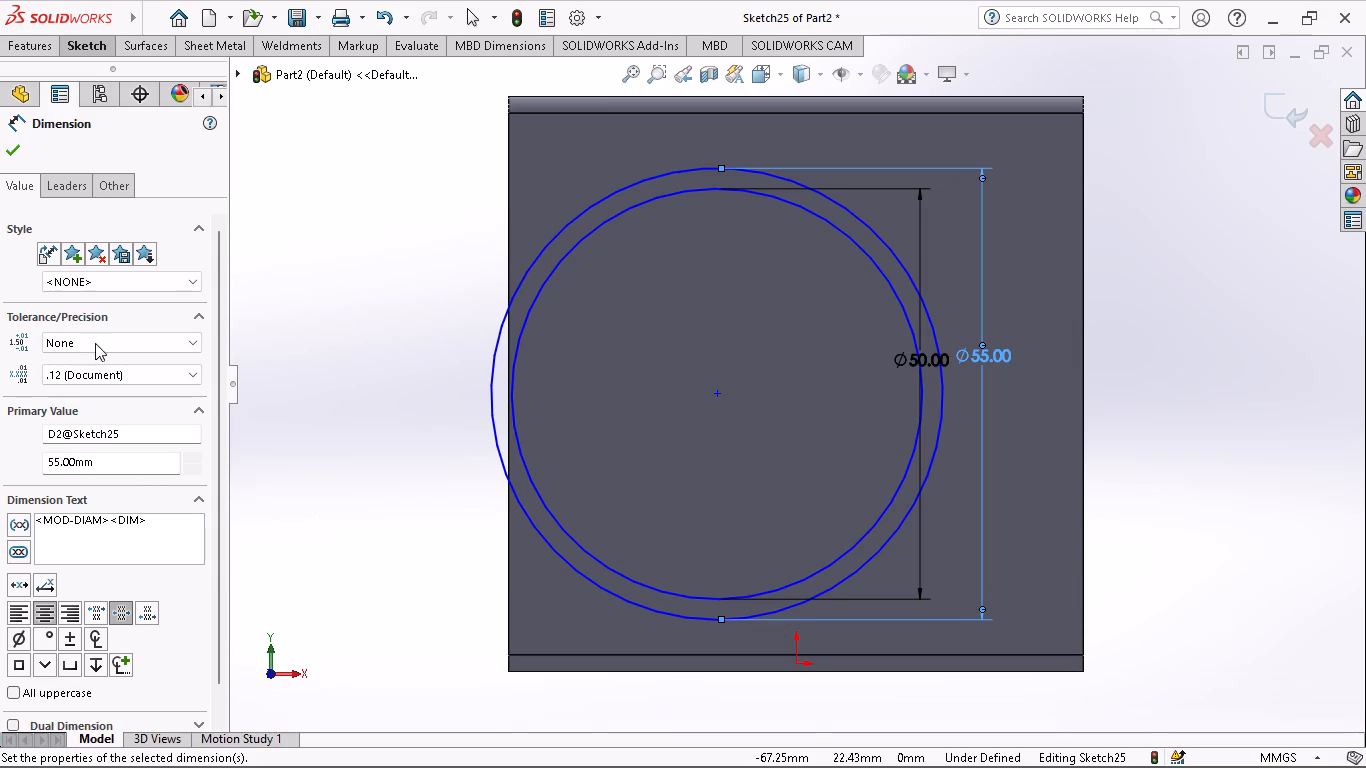
Start another Smart Dimension in the sketch with the two concentric circles.
left_click(89, 48)
left_click(91, 76)
left_click(81, 49)
left_click(92, 87)
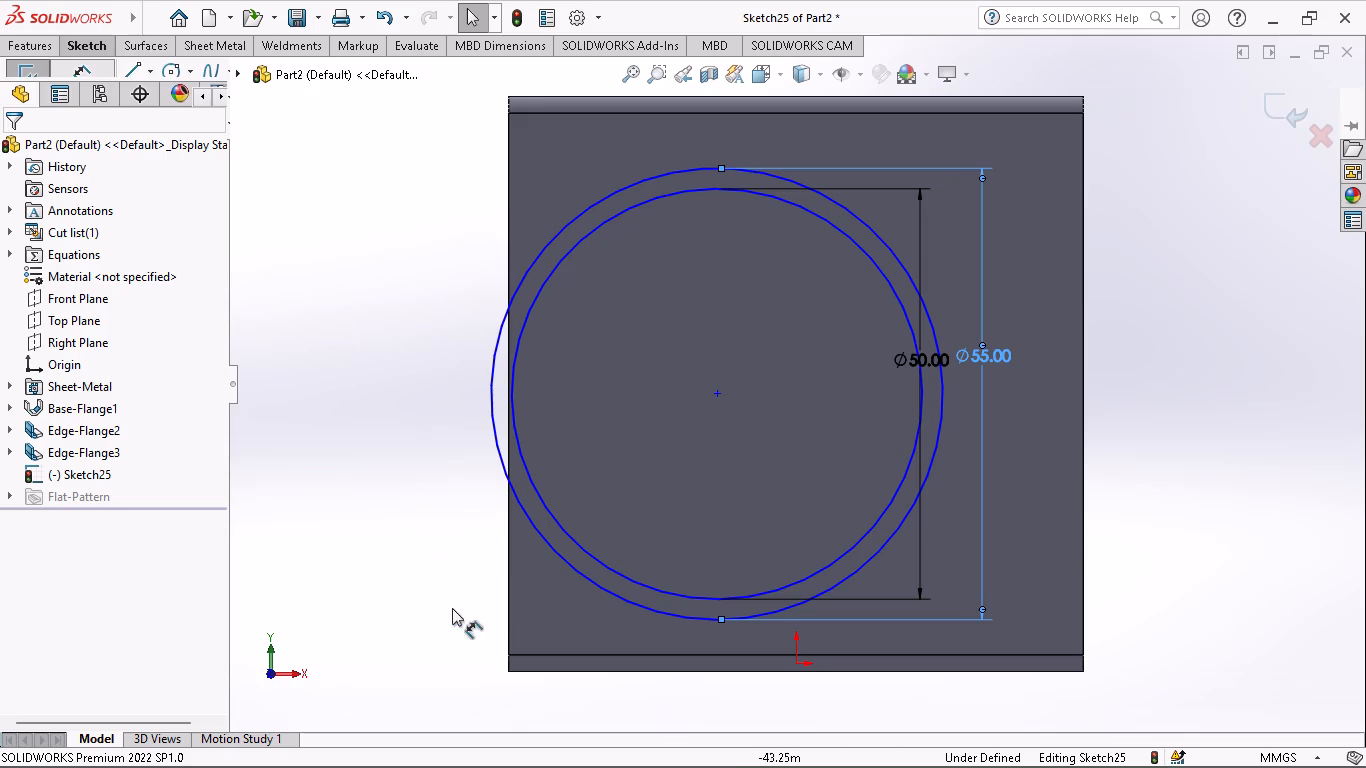
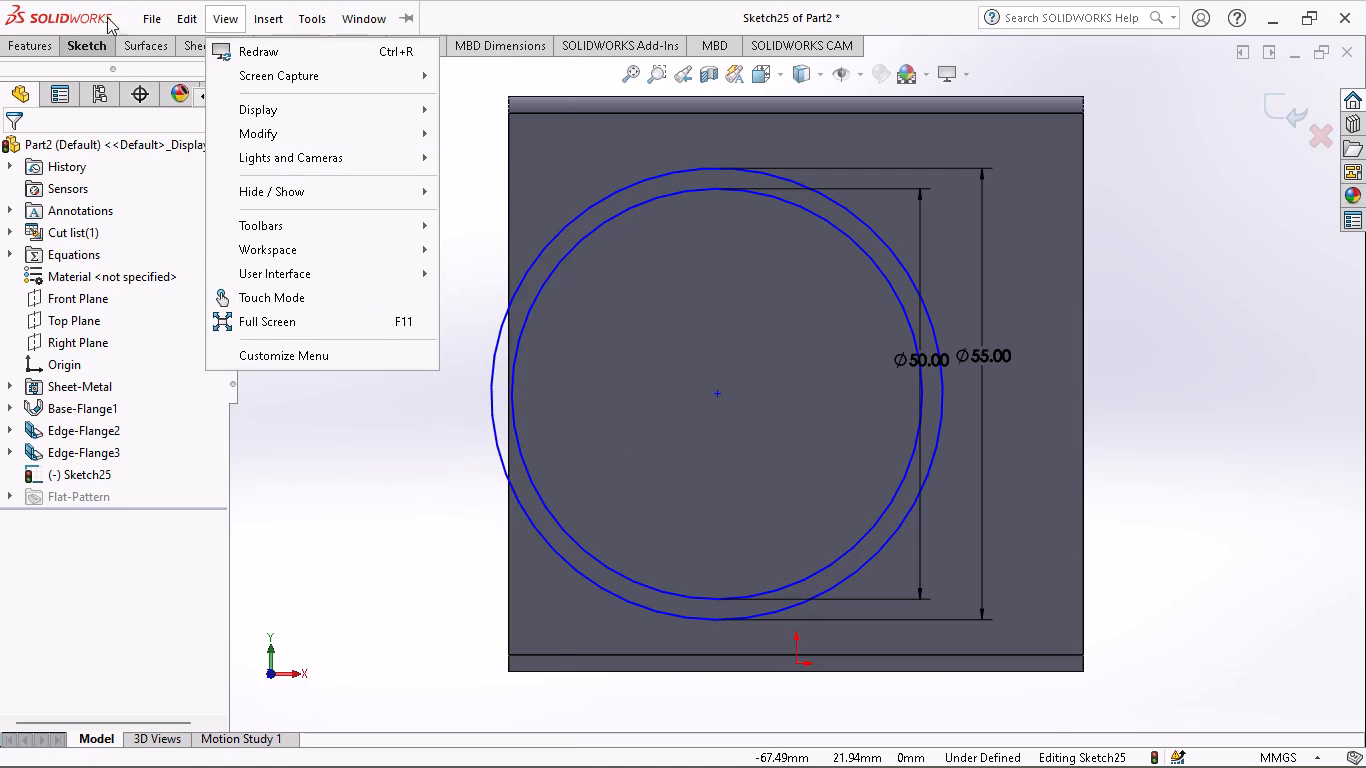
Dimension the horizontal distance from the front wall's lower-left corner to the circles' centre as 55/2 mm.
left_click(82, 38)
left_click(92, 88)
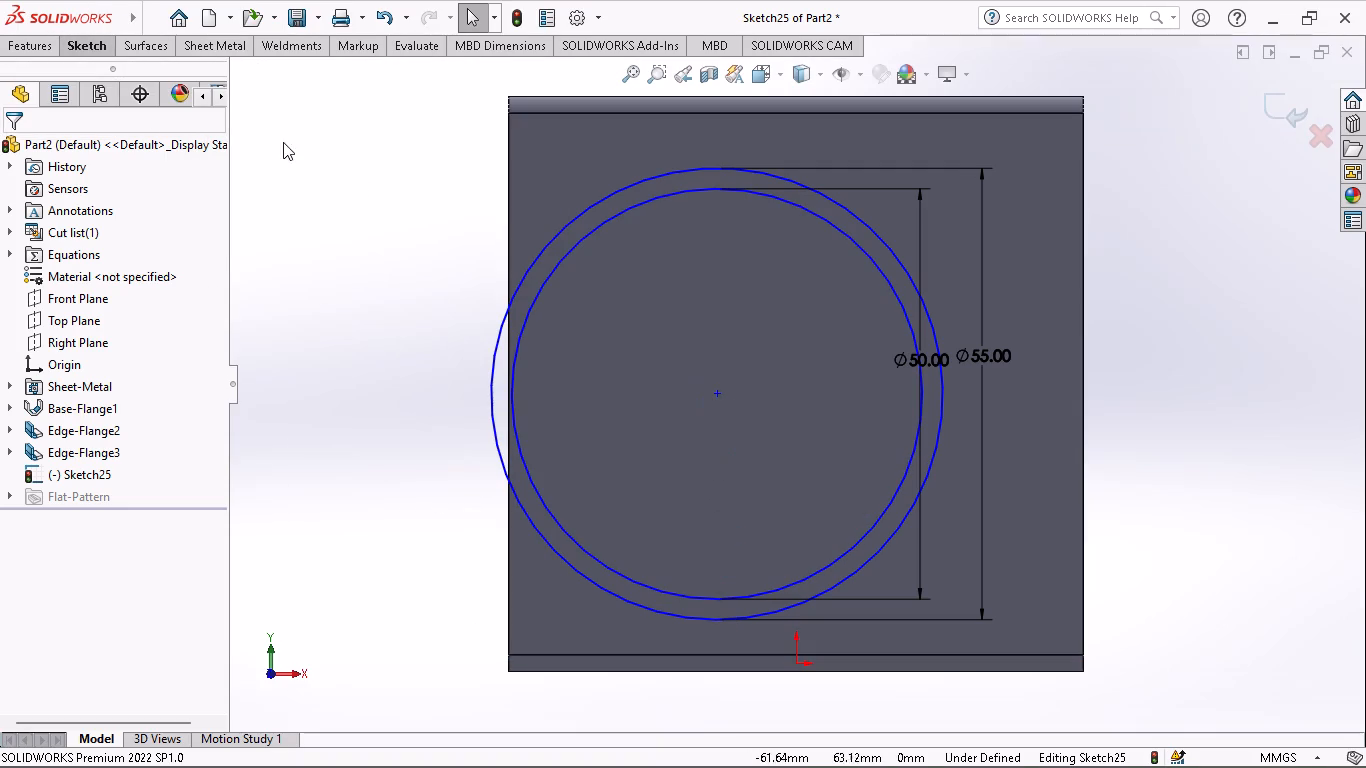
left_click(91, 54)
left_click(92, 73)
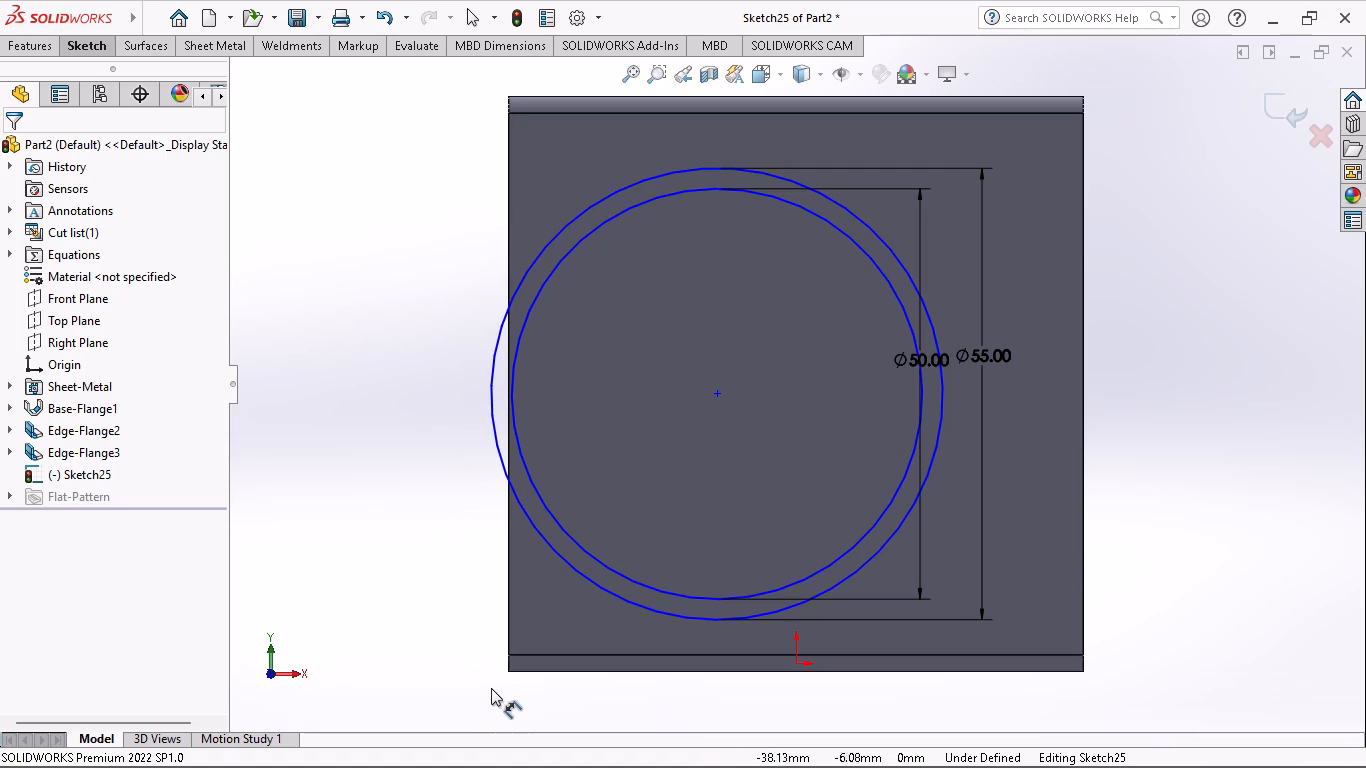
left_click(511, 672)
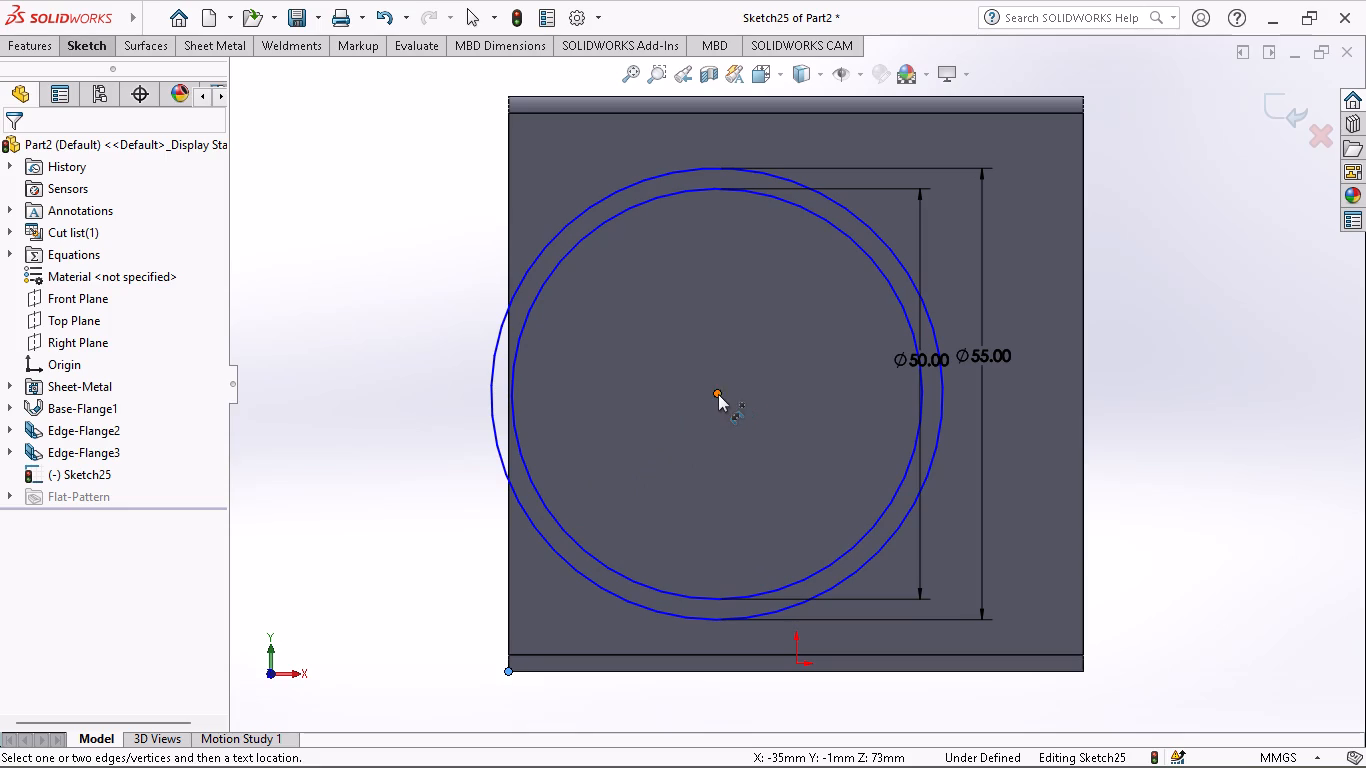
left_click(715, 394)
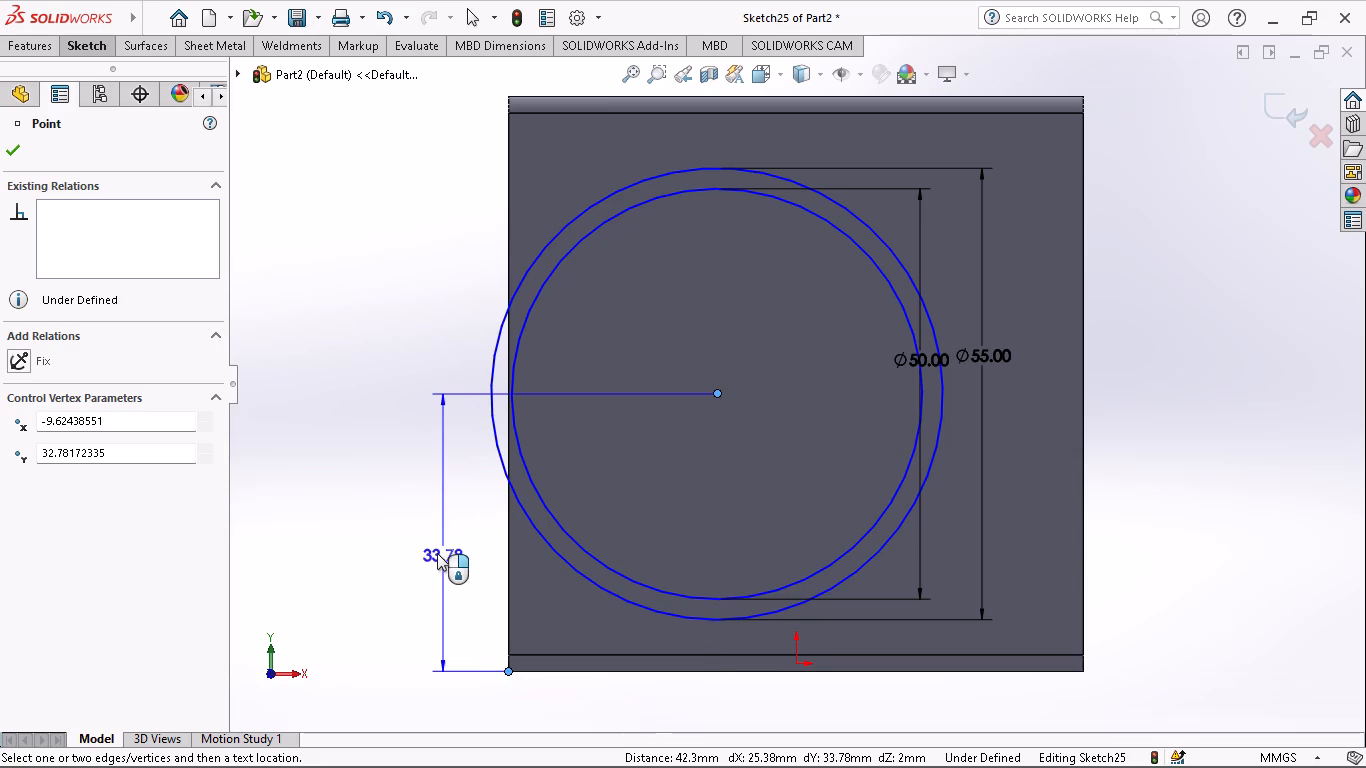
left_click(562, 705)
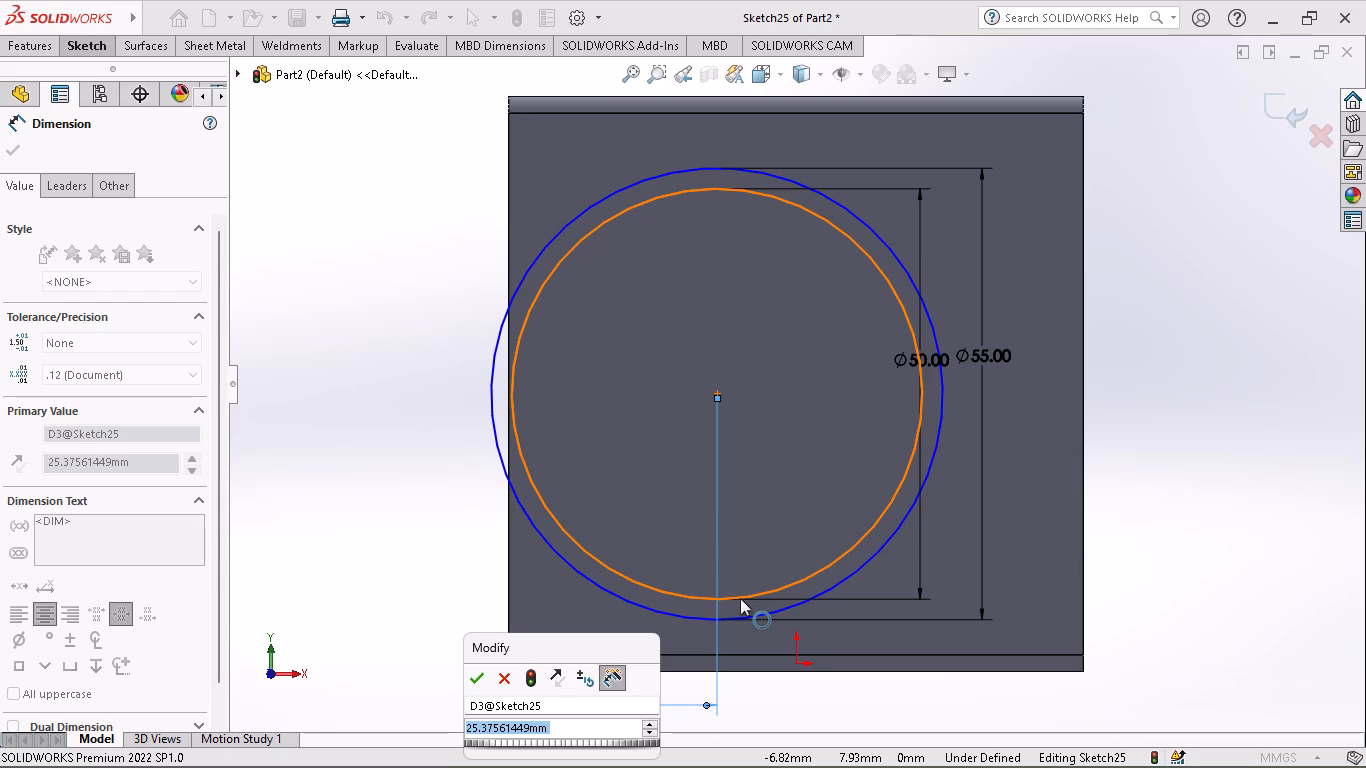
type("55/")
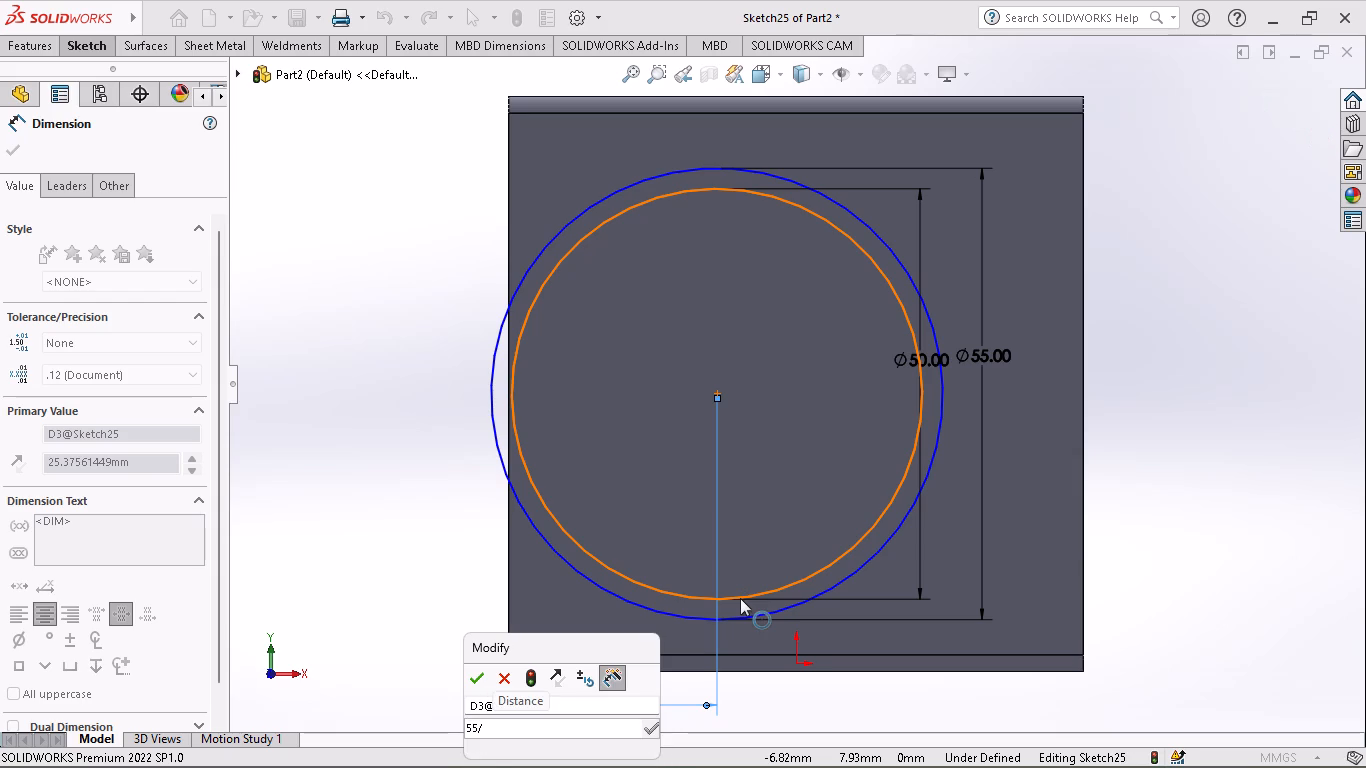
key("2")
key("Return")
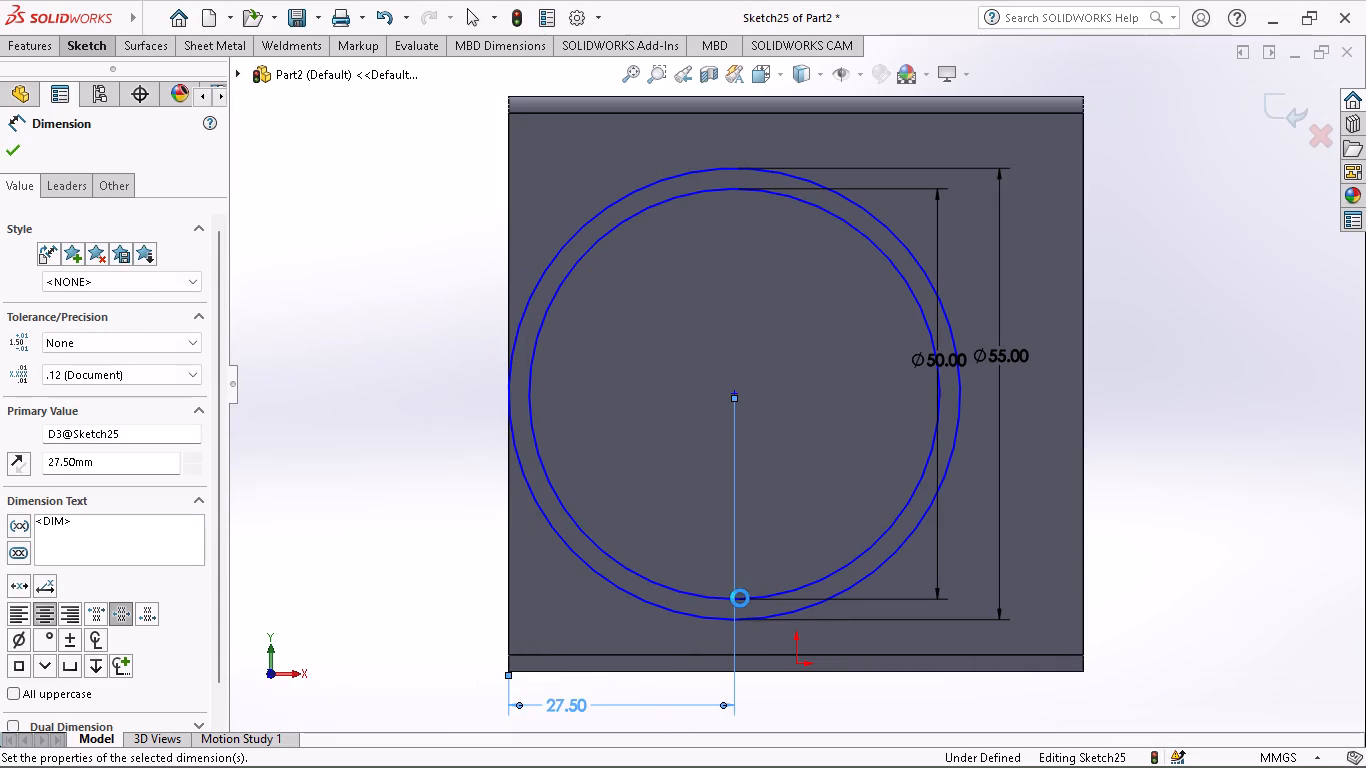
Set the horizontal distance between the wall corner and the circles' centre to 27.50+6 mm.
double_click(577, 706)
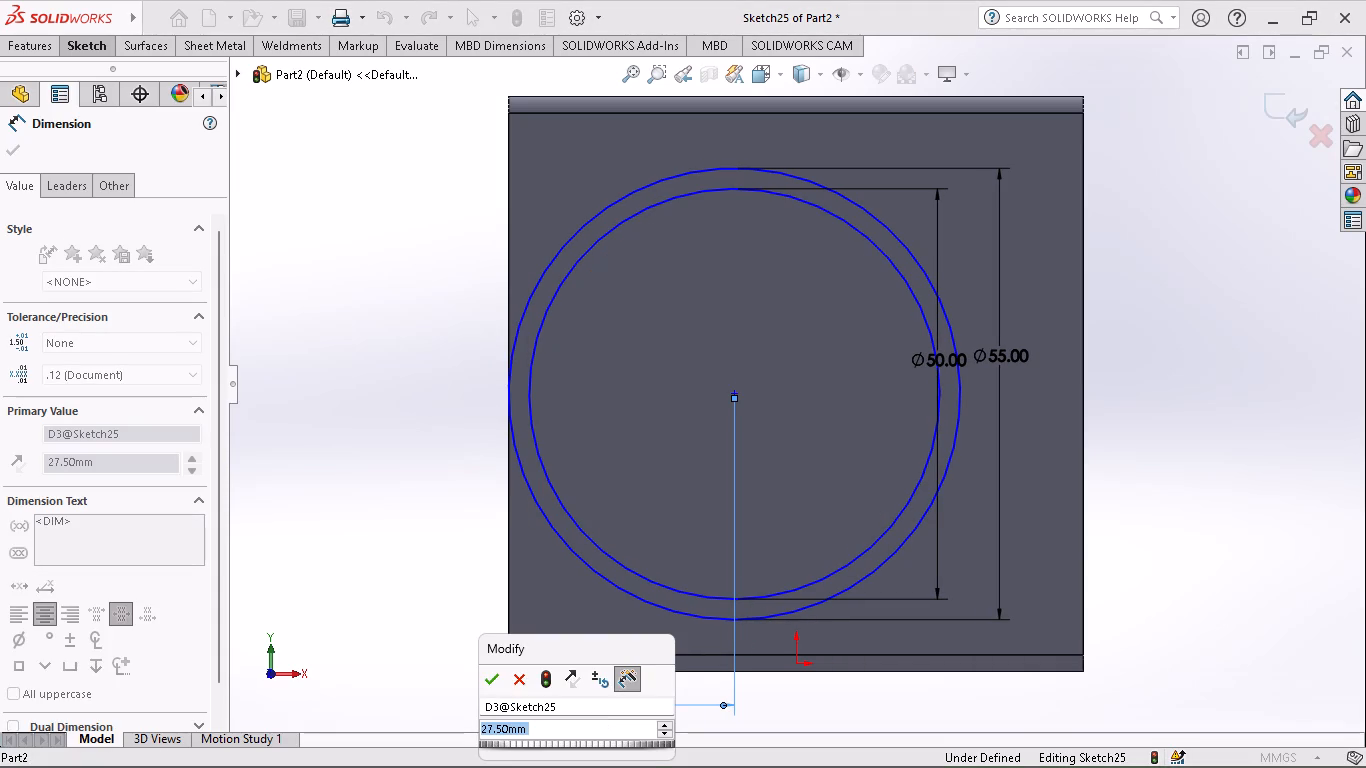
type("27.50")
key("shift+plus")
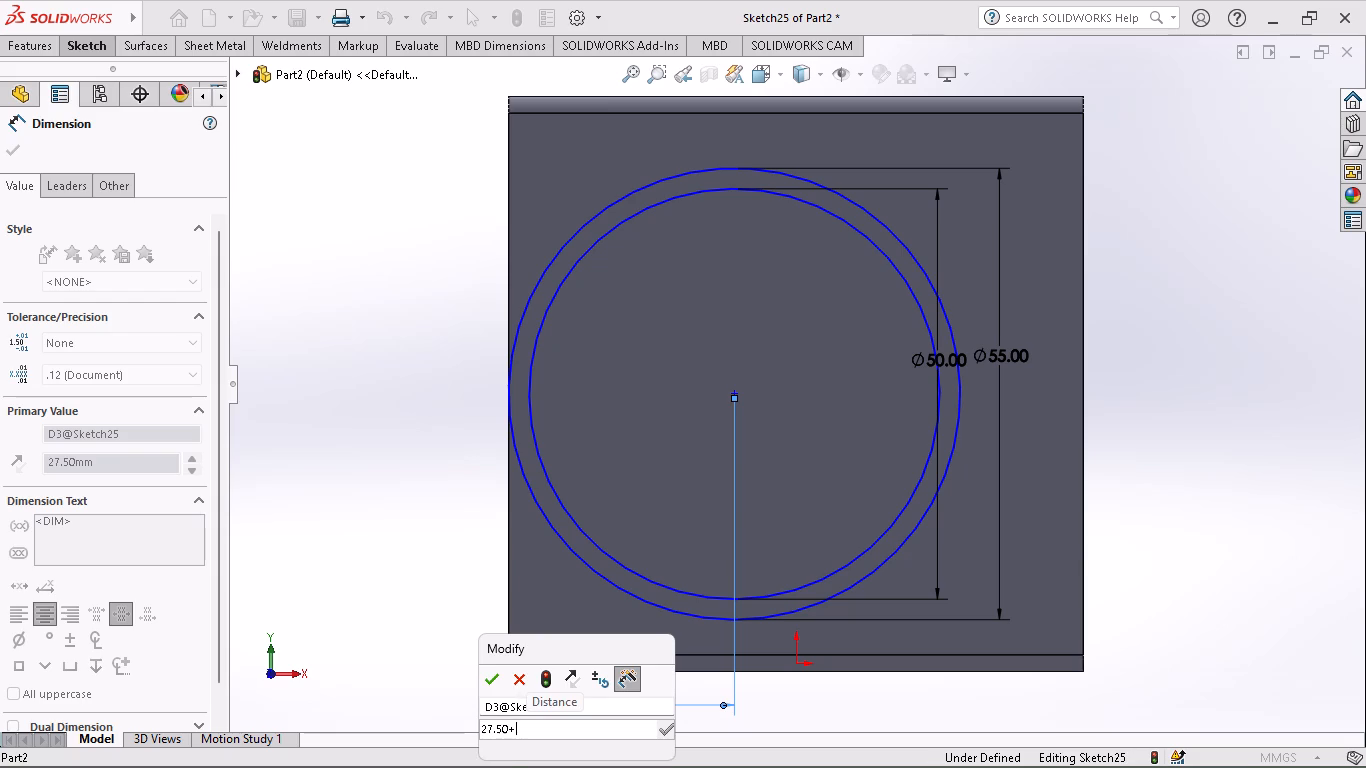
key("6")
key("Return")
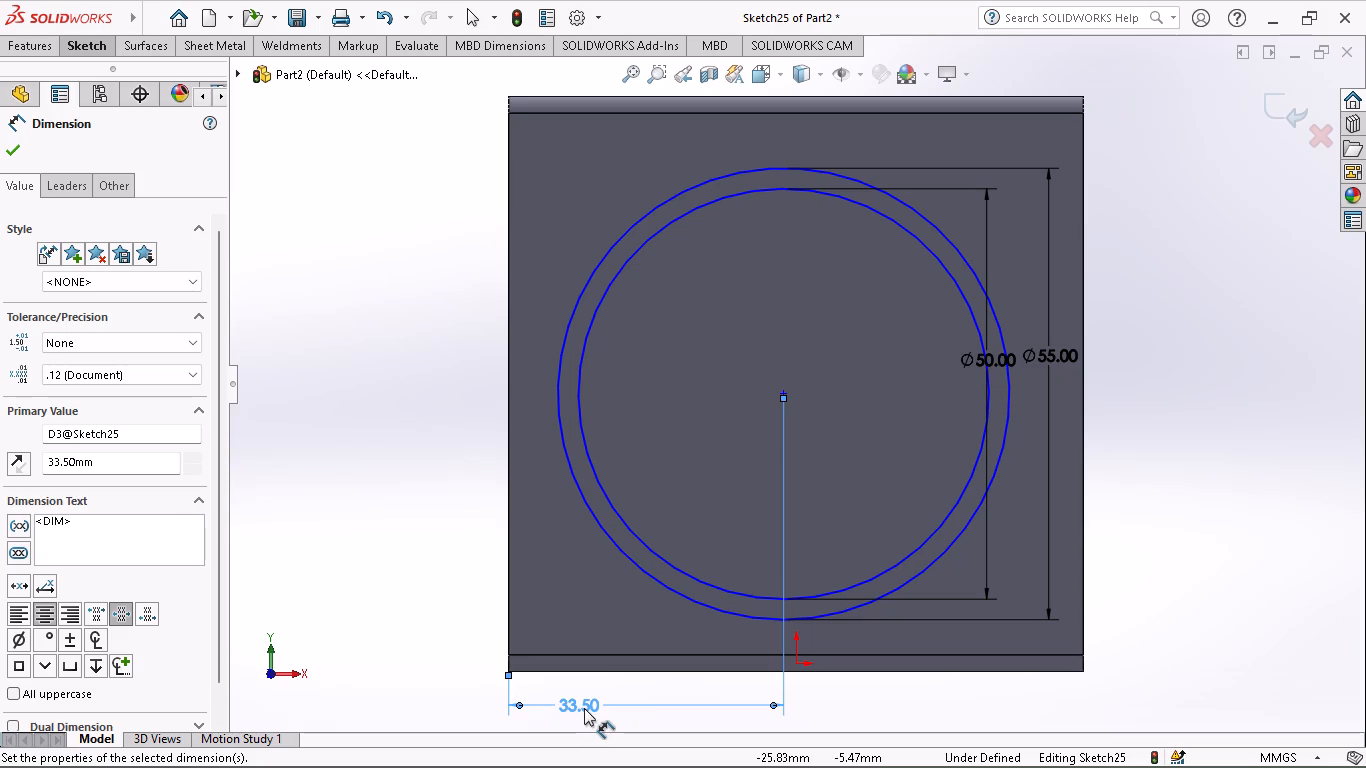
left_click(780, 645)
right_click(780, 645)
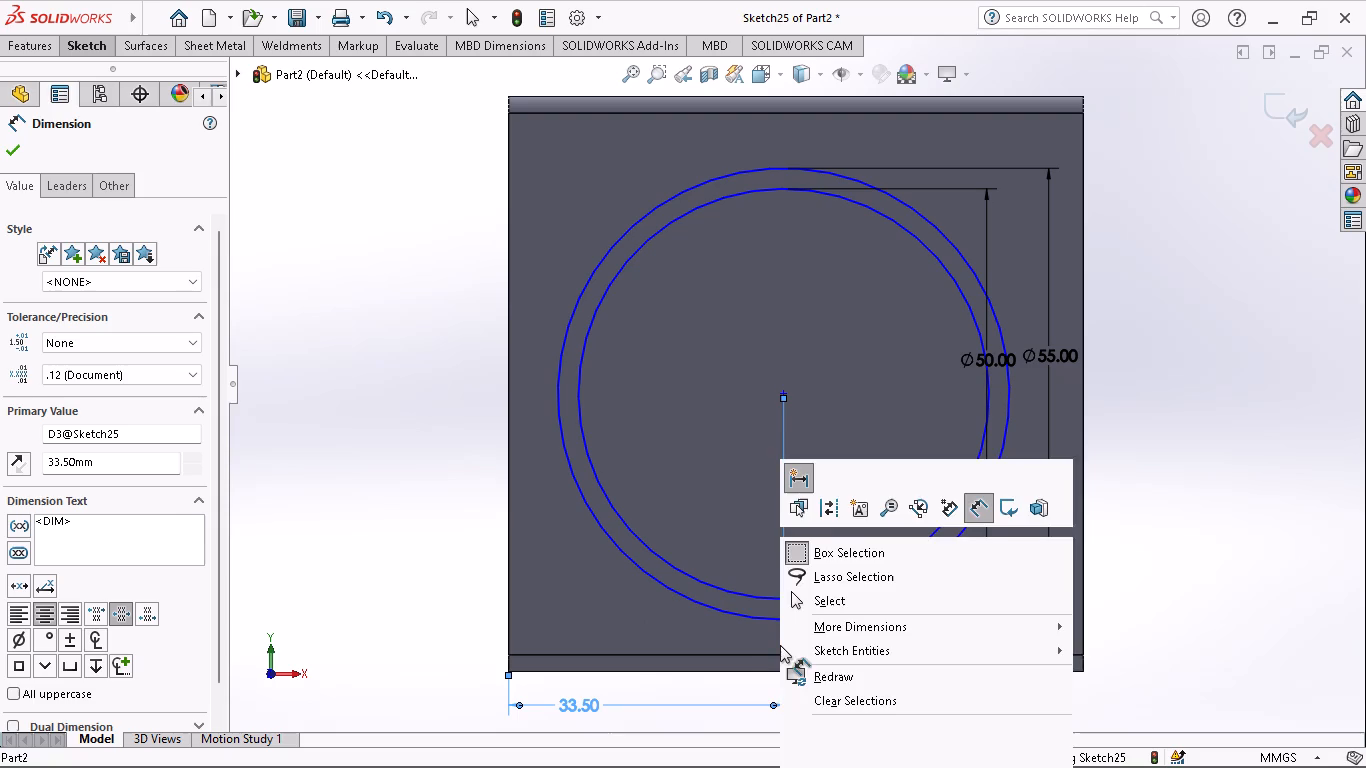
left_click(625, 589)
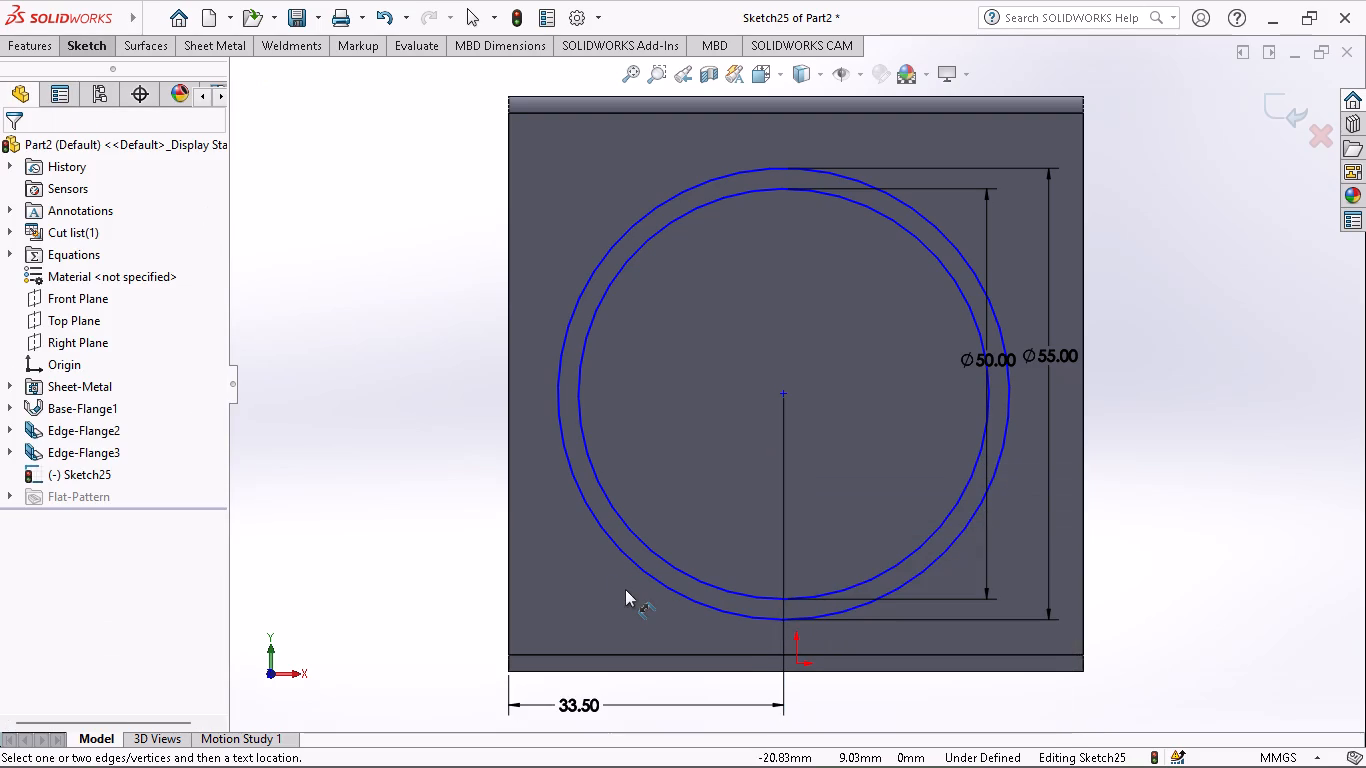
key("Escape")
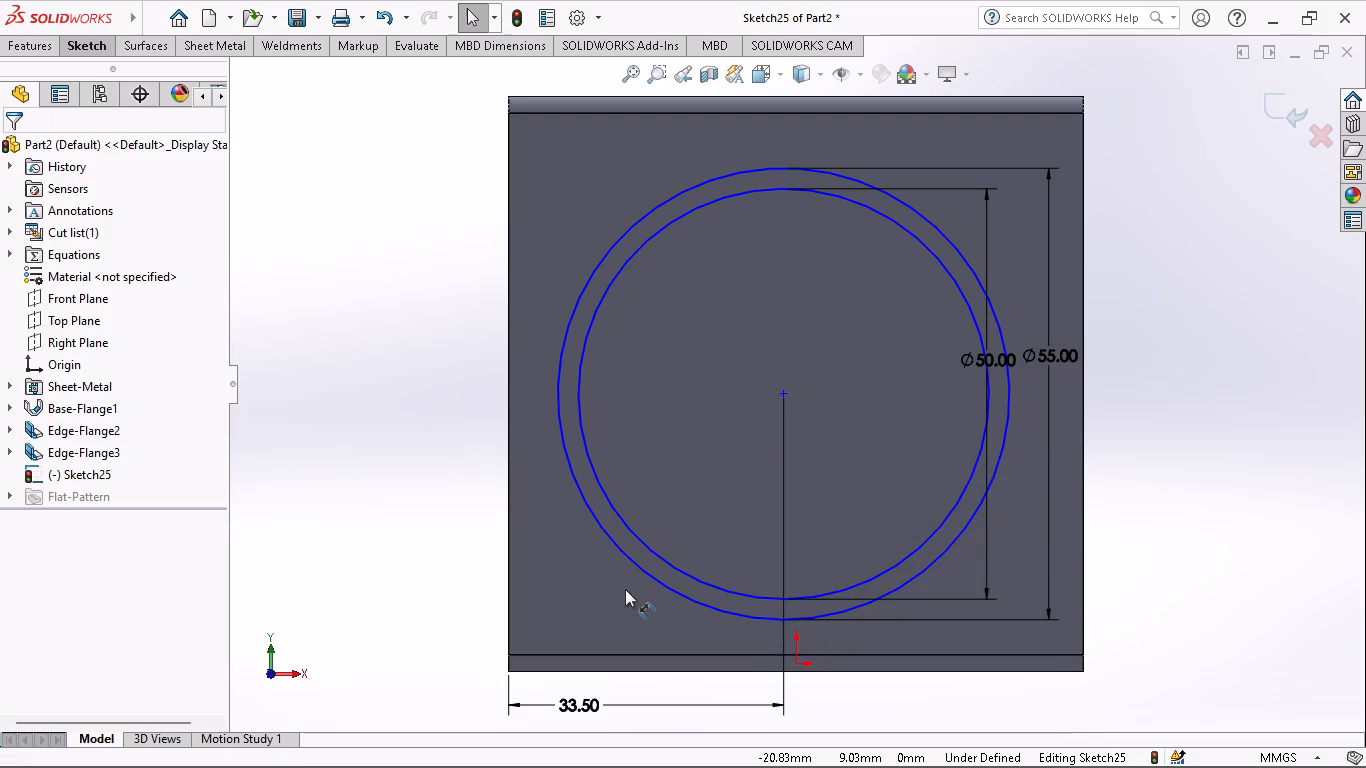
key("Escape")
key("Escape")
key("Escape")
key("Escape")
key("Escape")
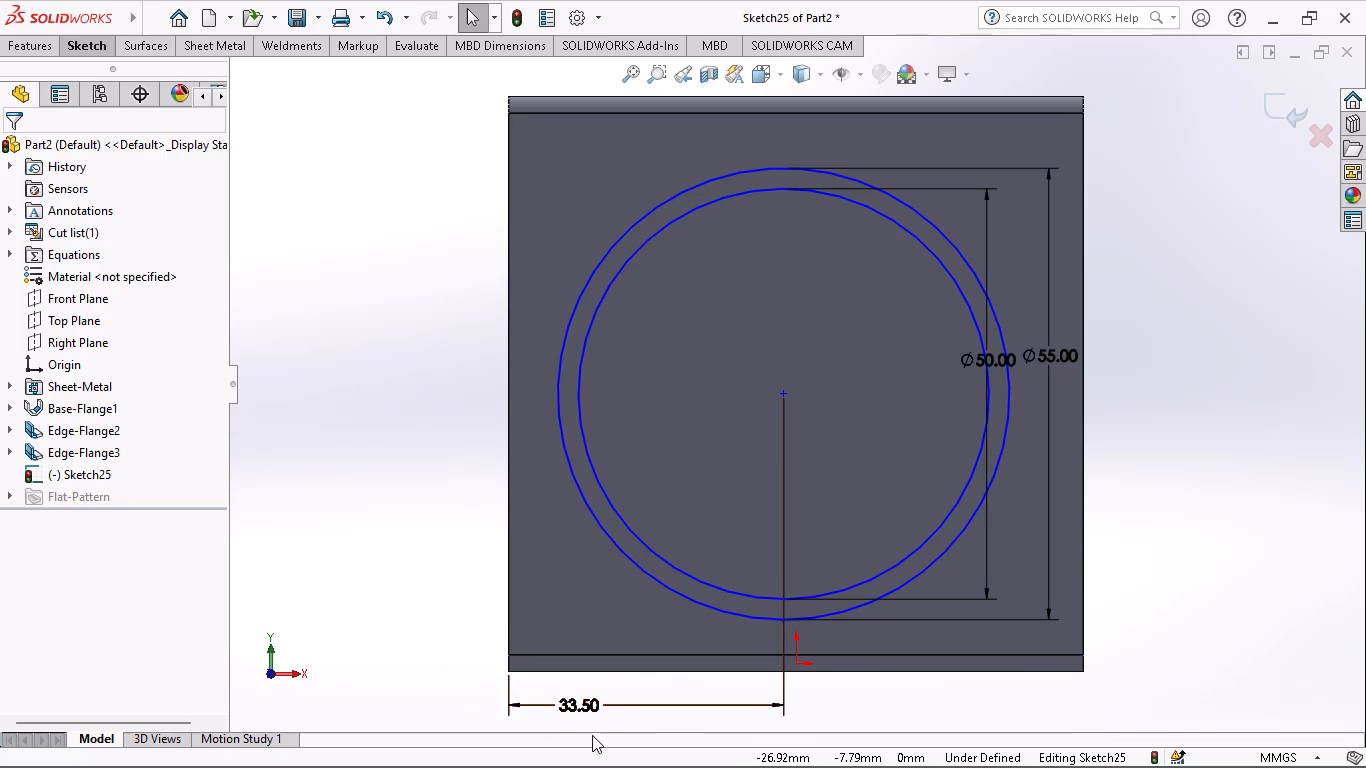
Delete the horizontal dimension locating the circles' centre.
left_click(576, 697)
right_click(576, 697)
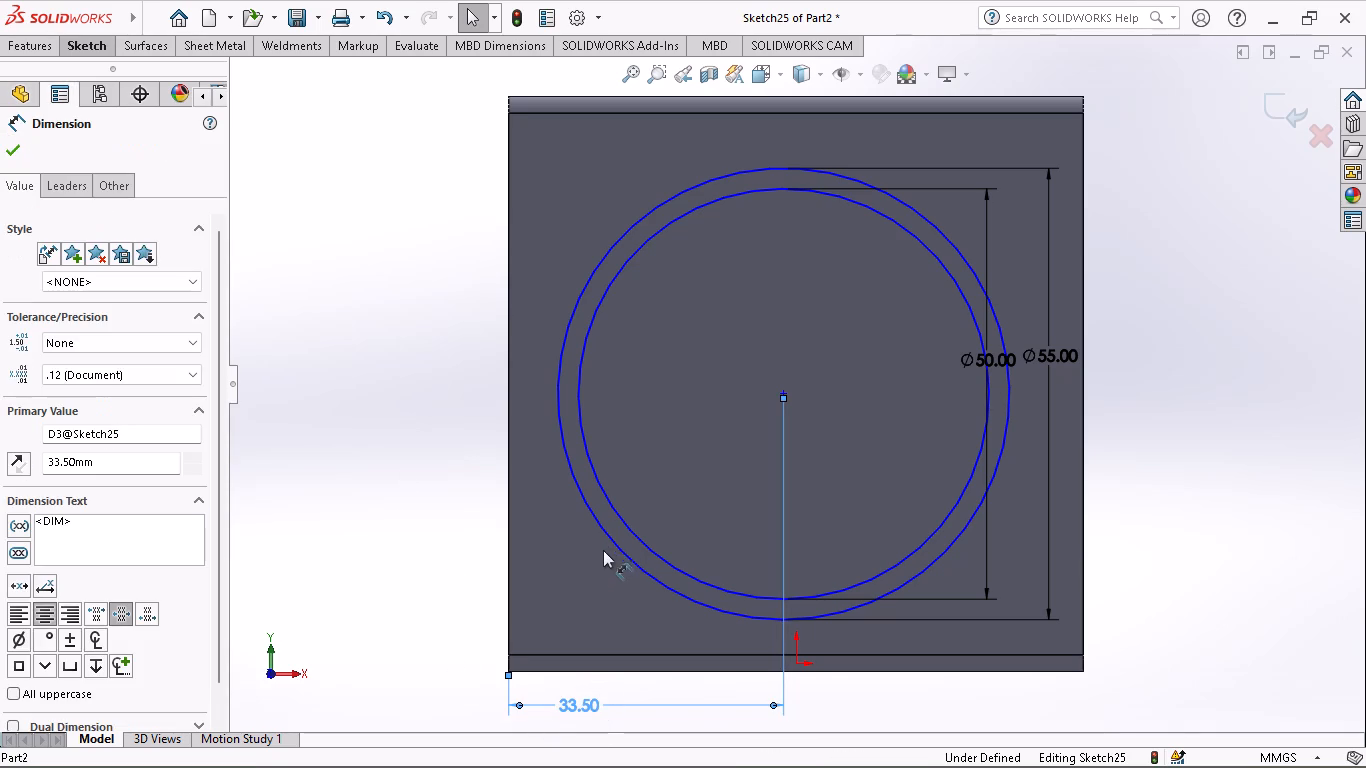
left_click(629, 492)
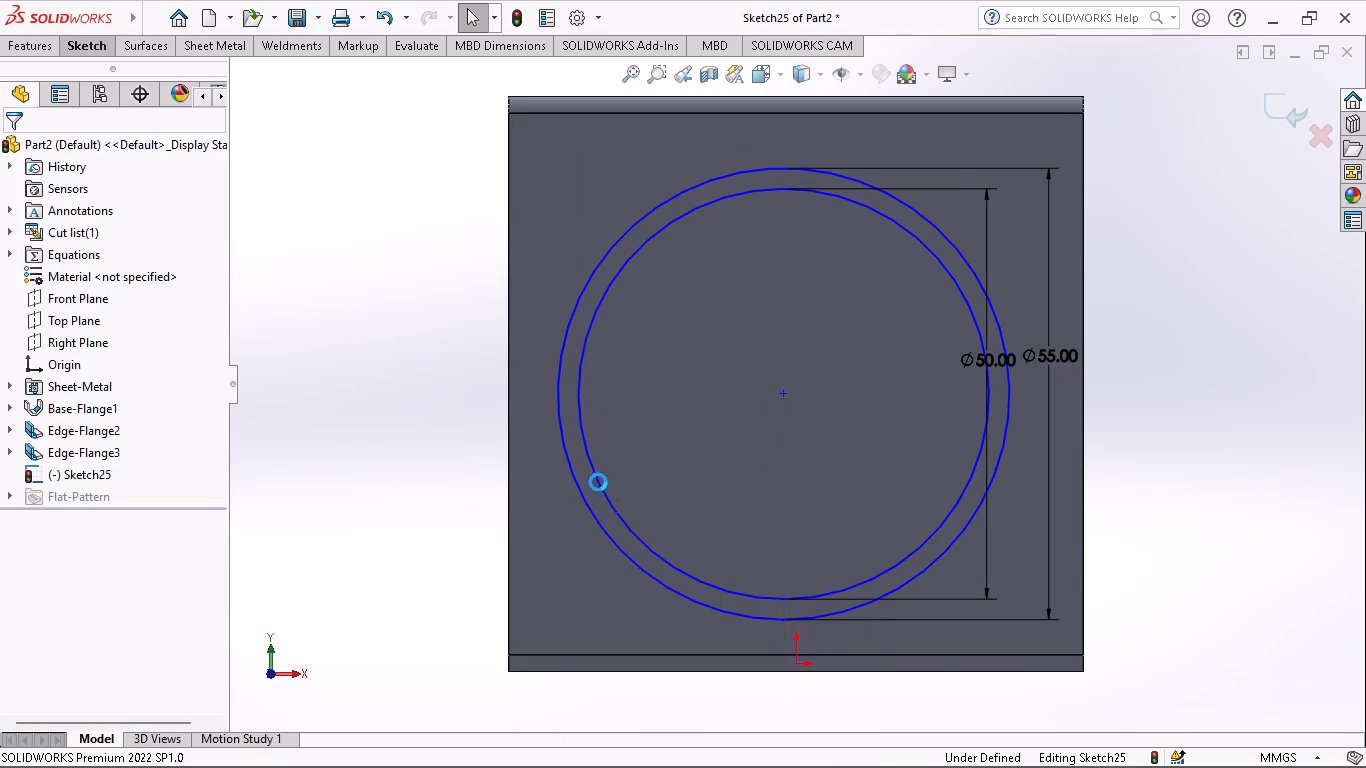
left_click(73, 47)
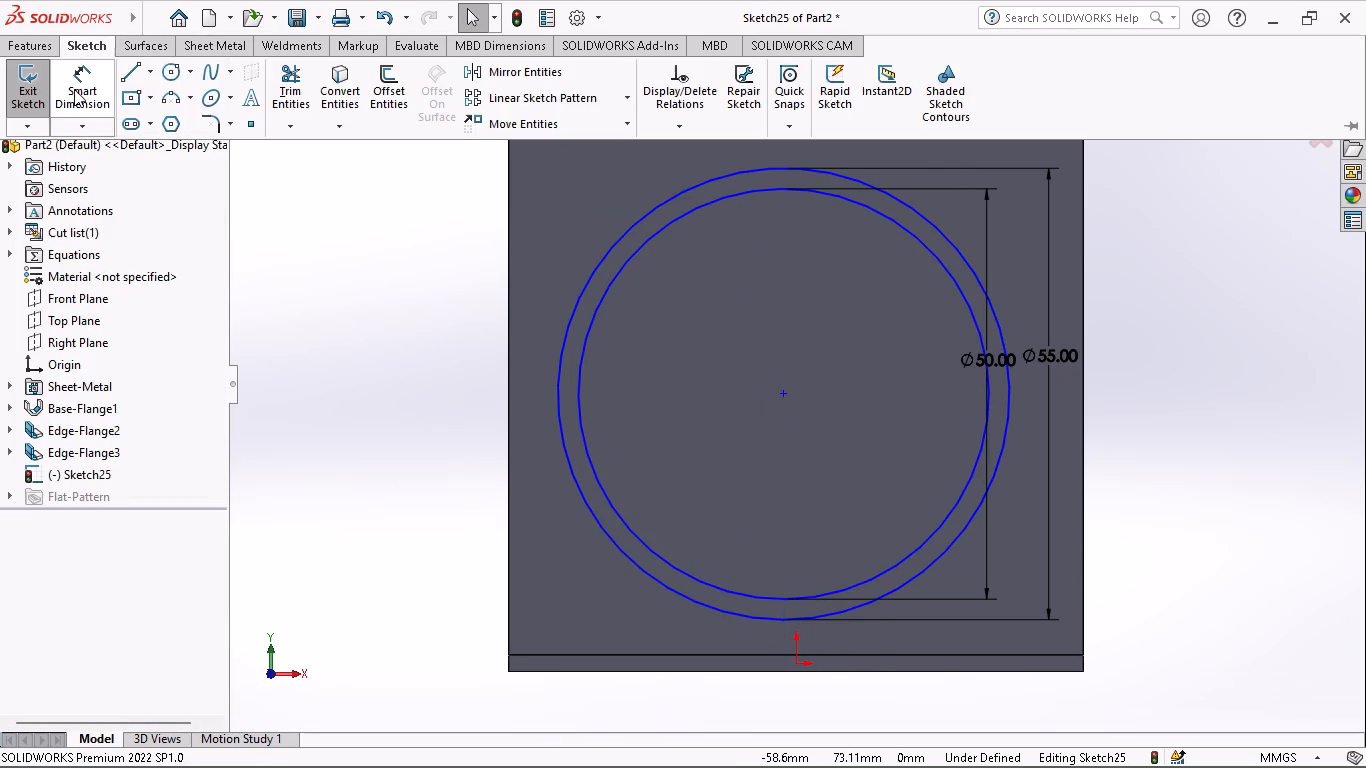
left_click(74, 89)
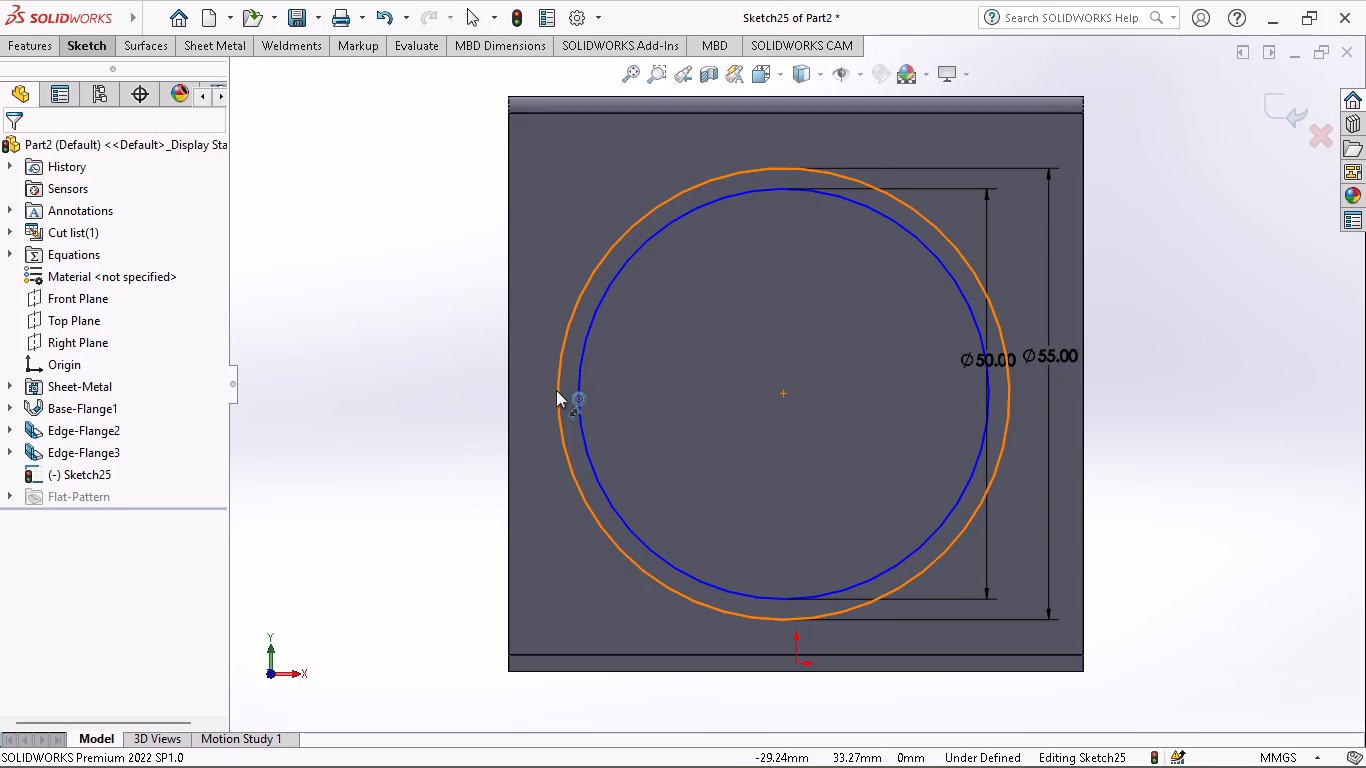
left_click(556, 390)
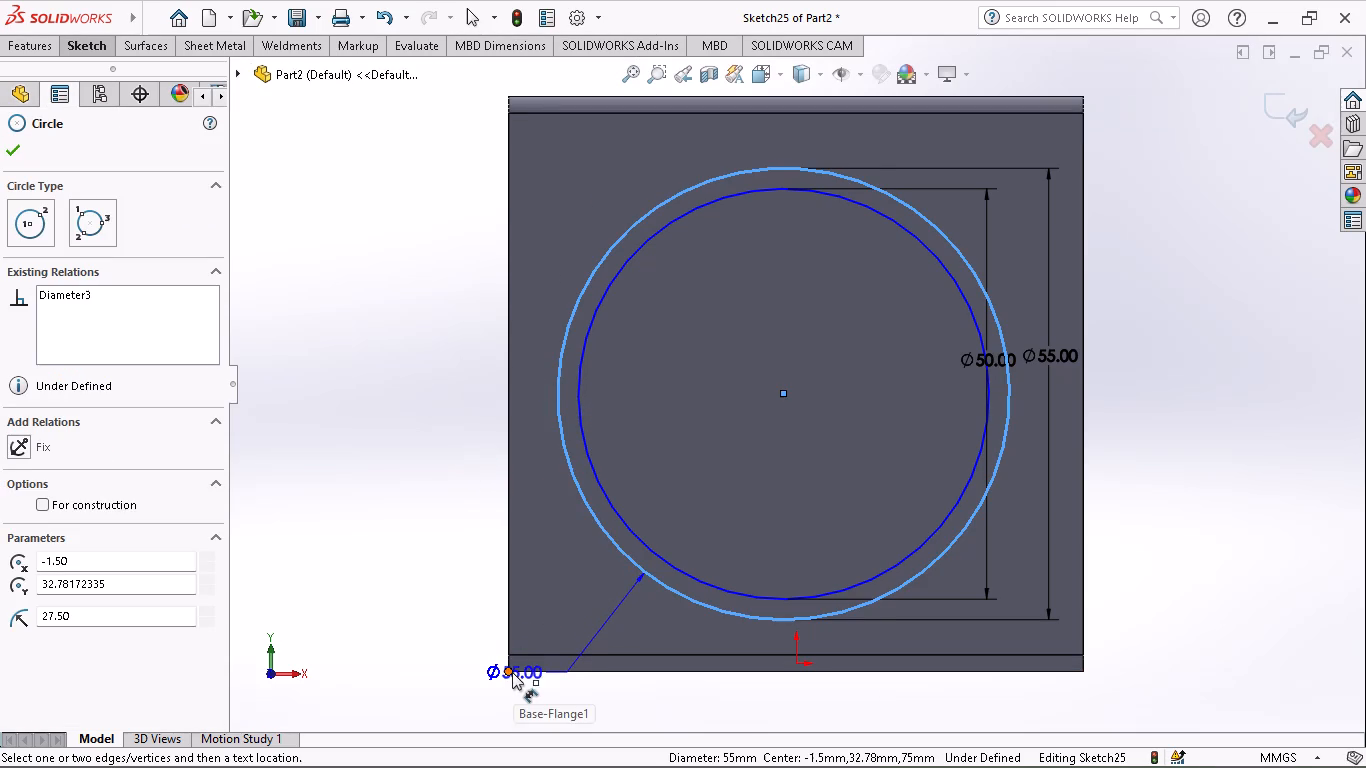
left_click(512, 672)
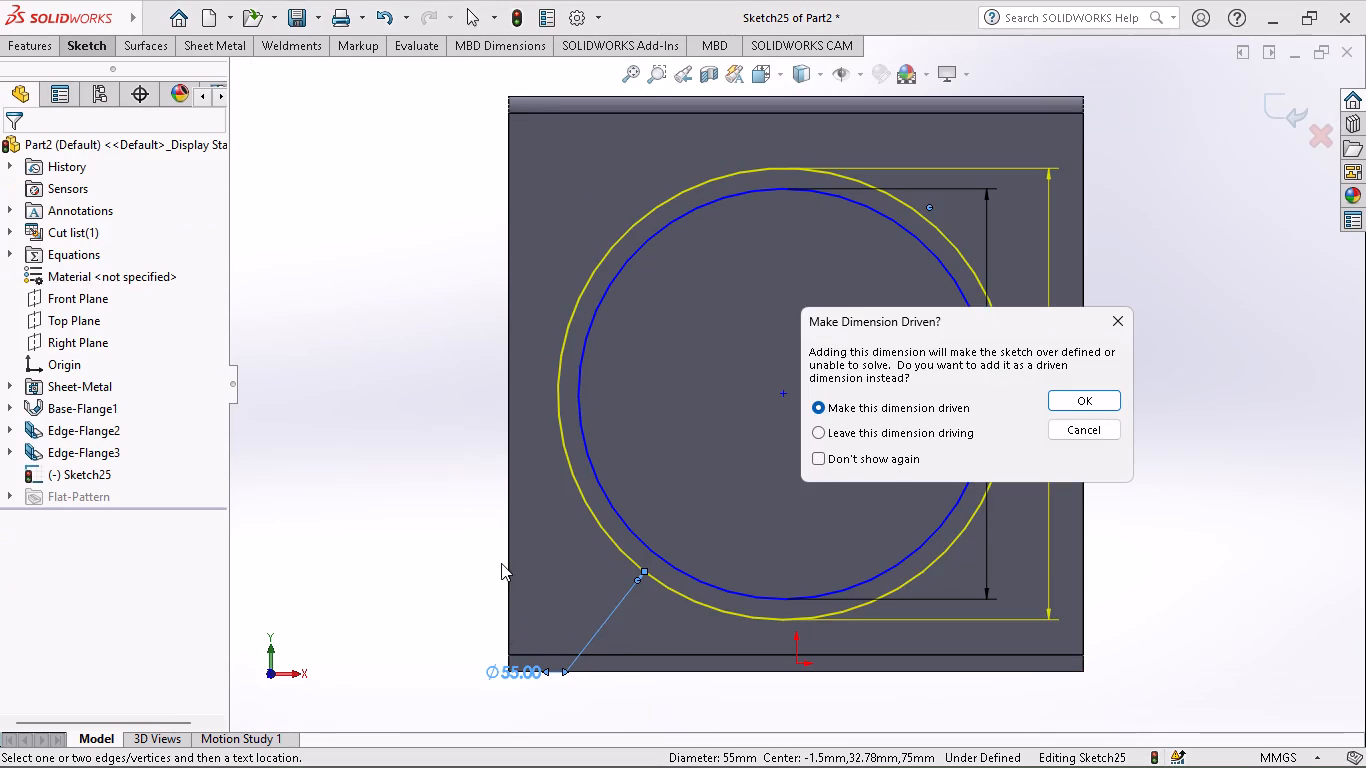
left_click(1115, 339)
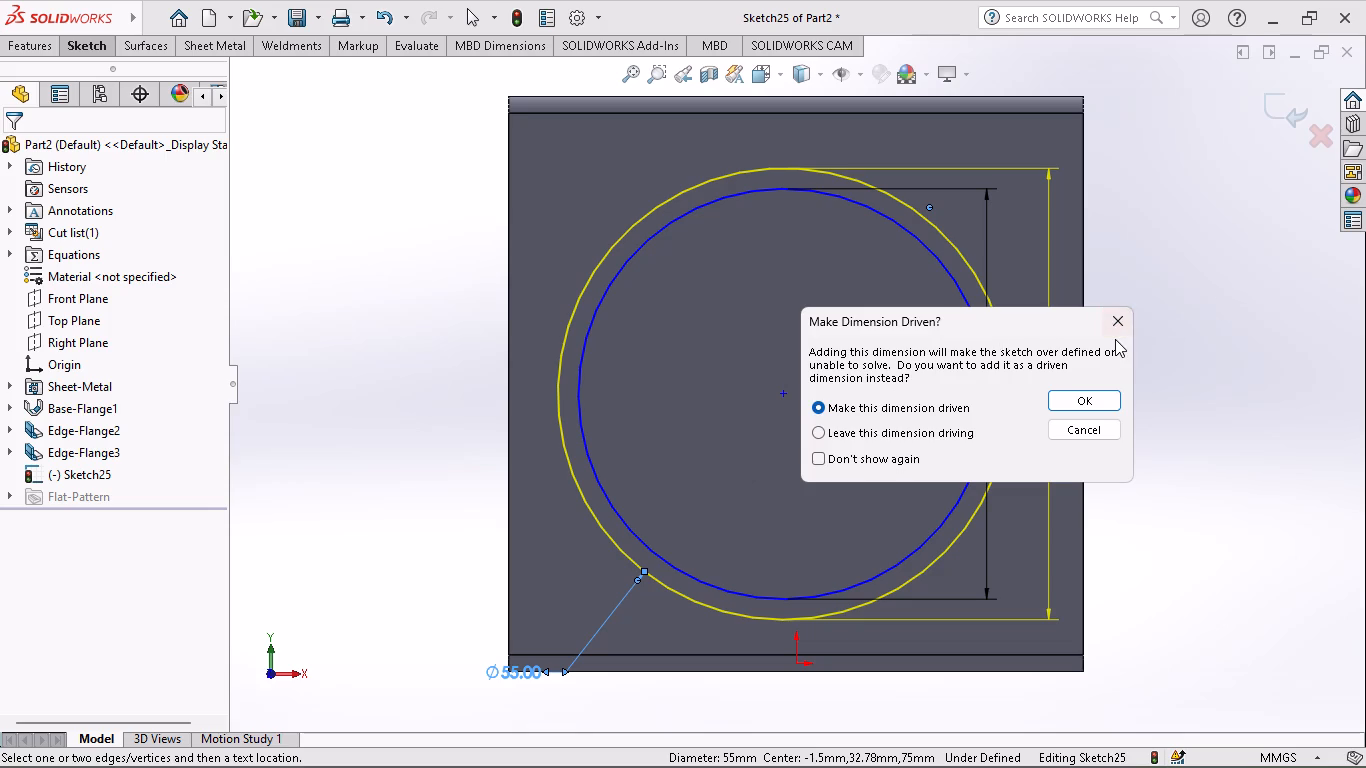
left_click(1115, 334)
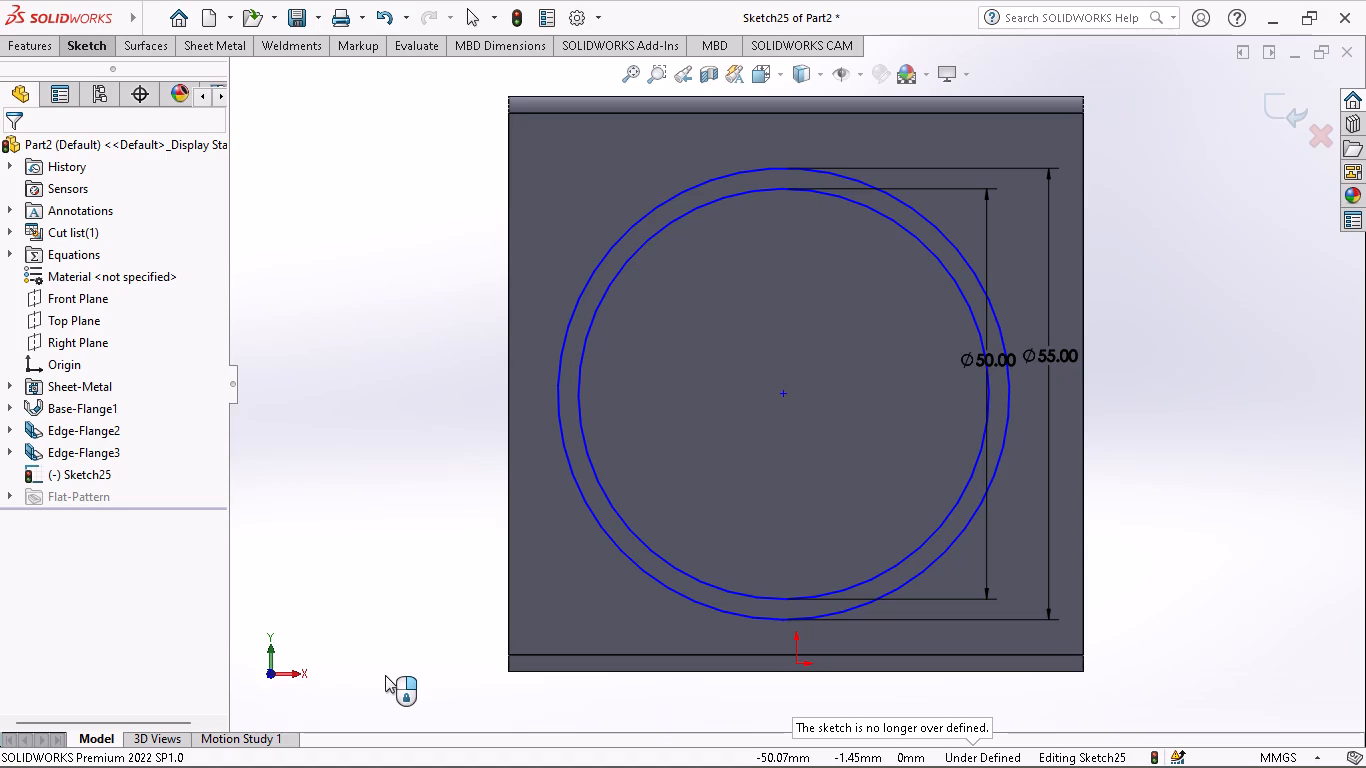
Undo the dimensions and both concentric circles until the front wall's sketch is empty.
middle_click_drag(380, 677, 410, 698)
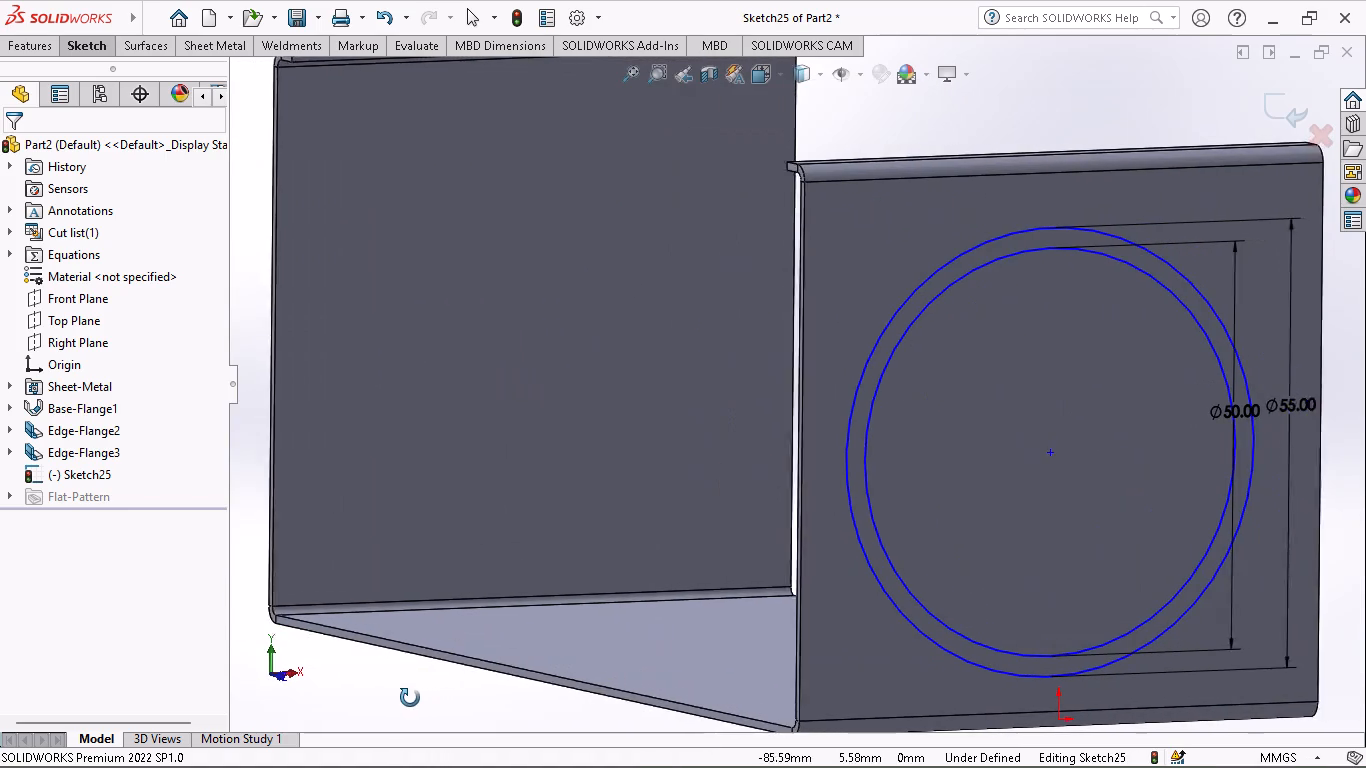
middle_click_drag(410, 698, 400, 698)
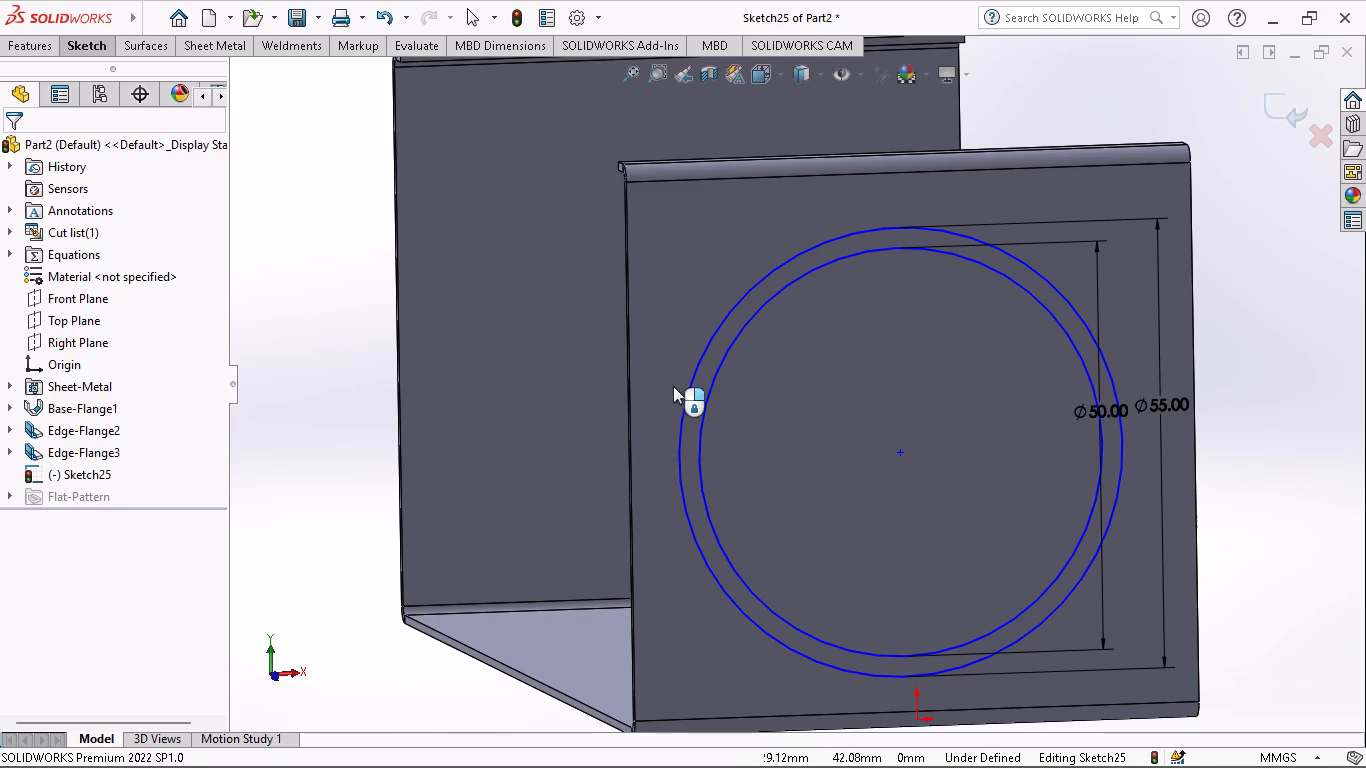
key("ctrl+z")
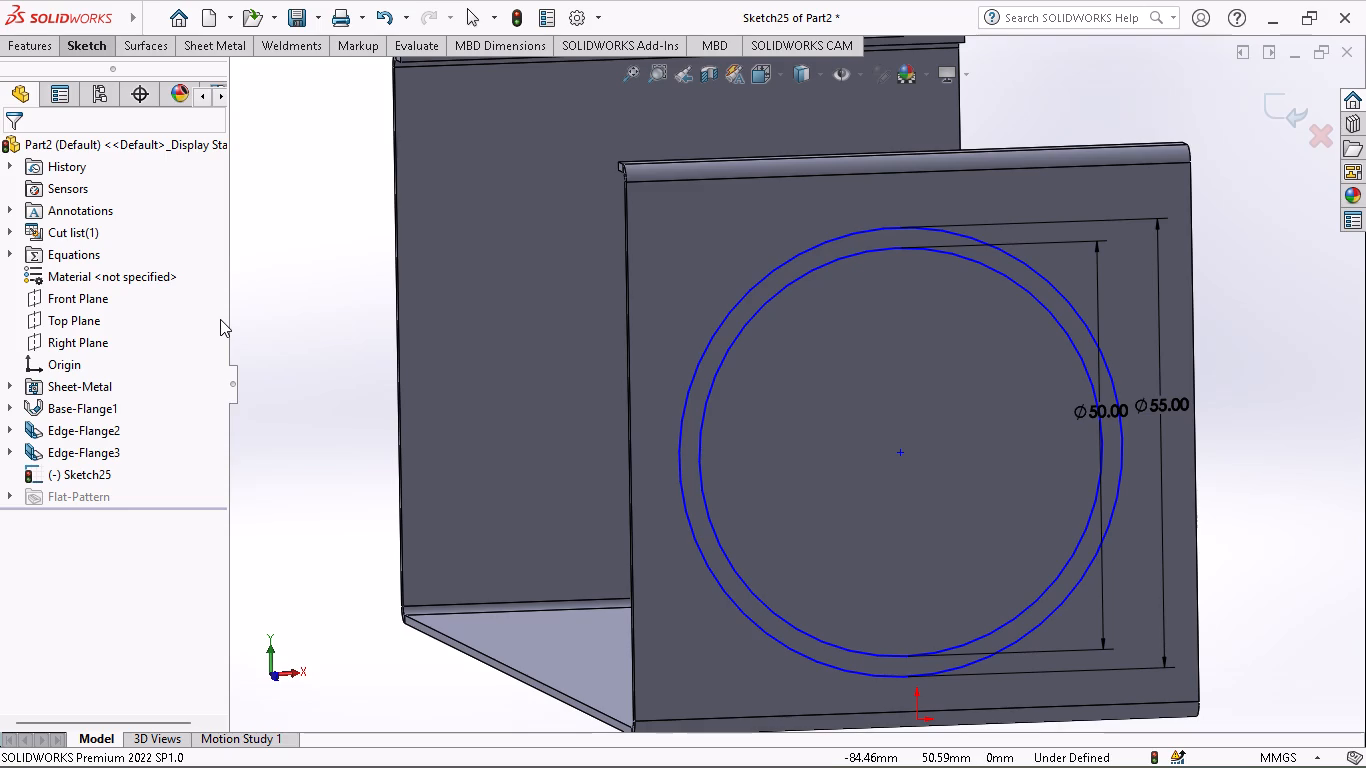
key("ctrl+z")
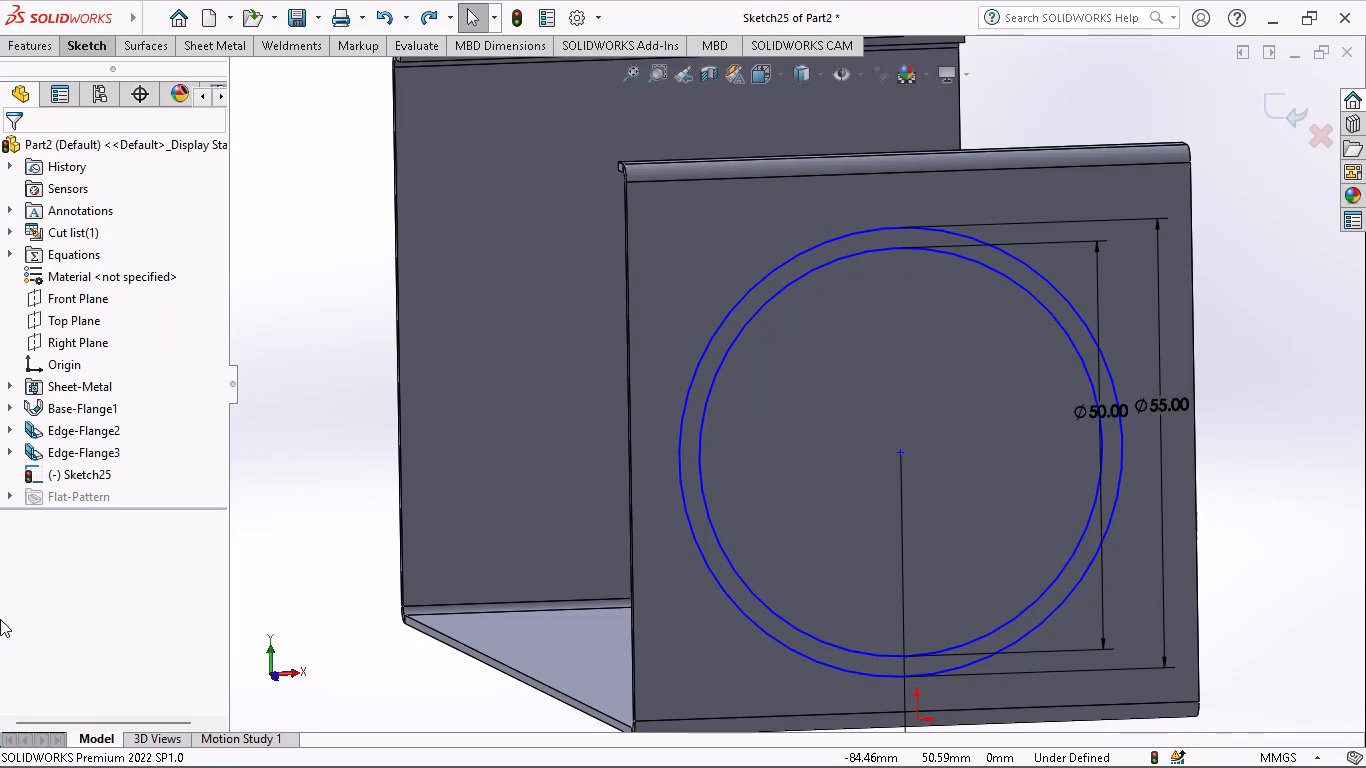
key("ctrl+z")
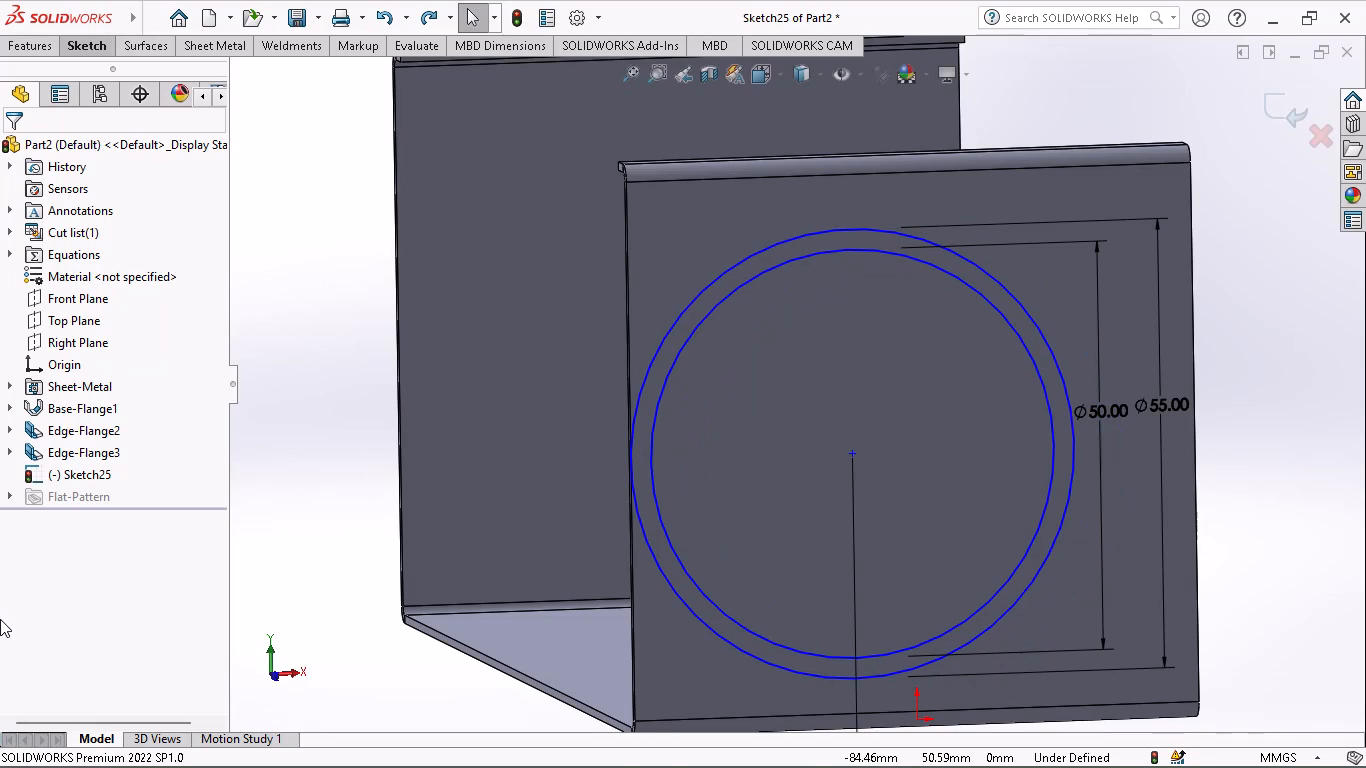
key("ctrl+z")
key("ctrl+z")
key("ctrl+z")
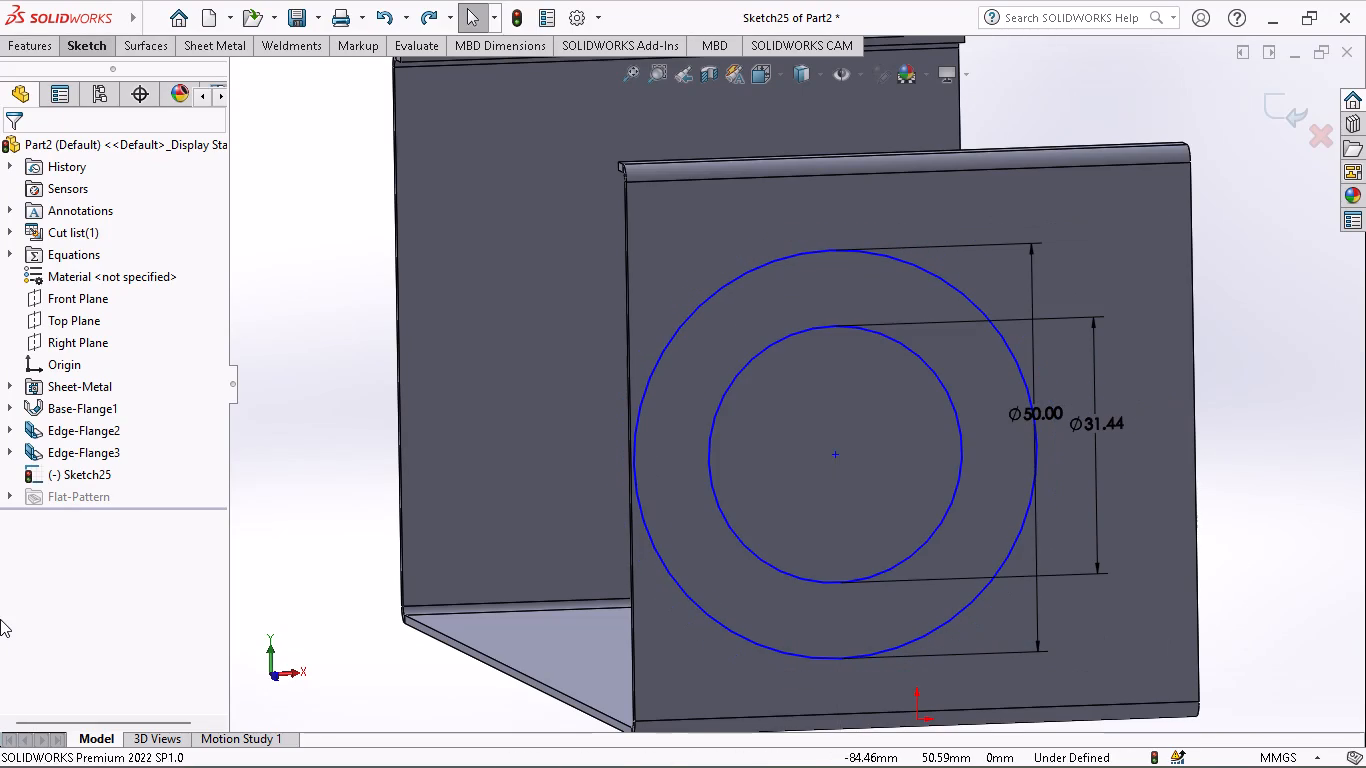
key("ctrl+z")
key("ctrl+z")
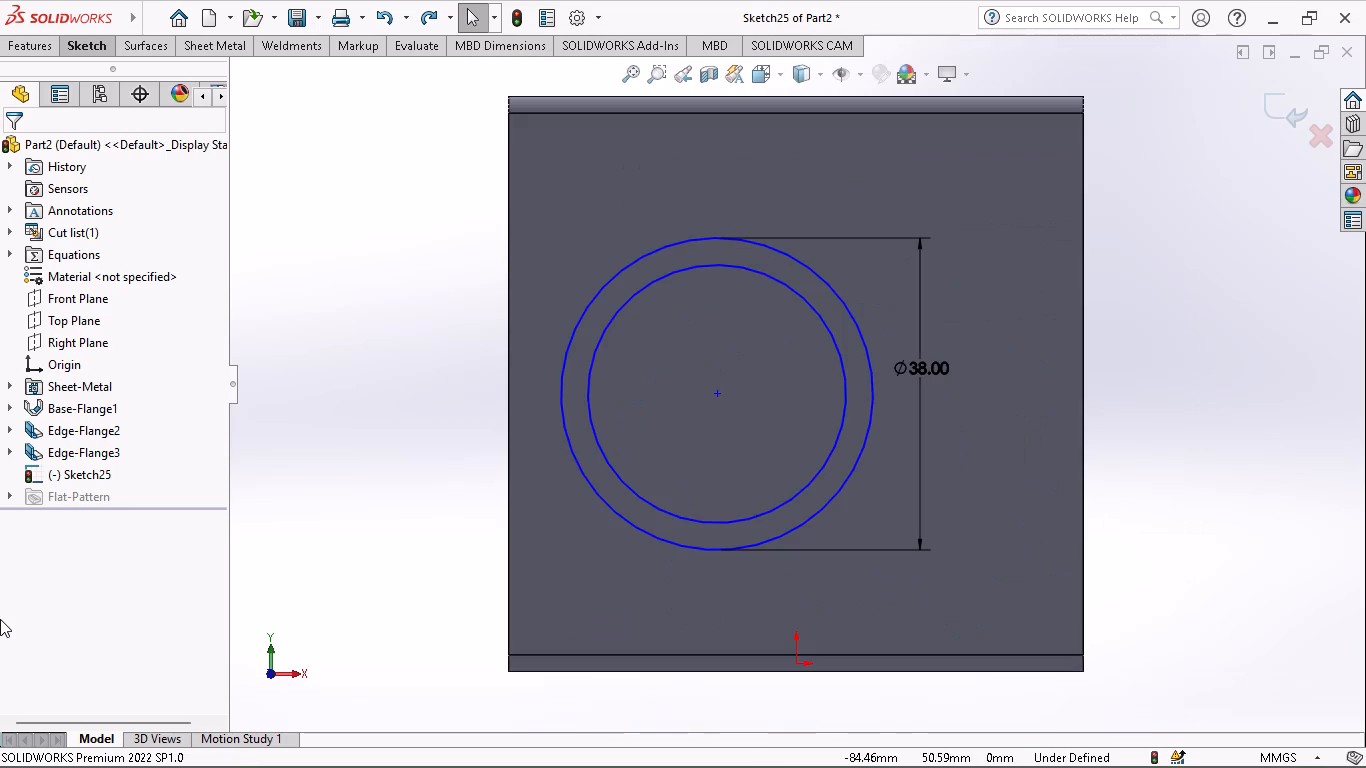
key("ctrl+z")
key("ctrl+z")
key("ctrl+z")
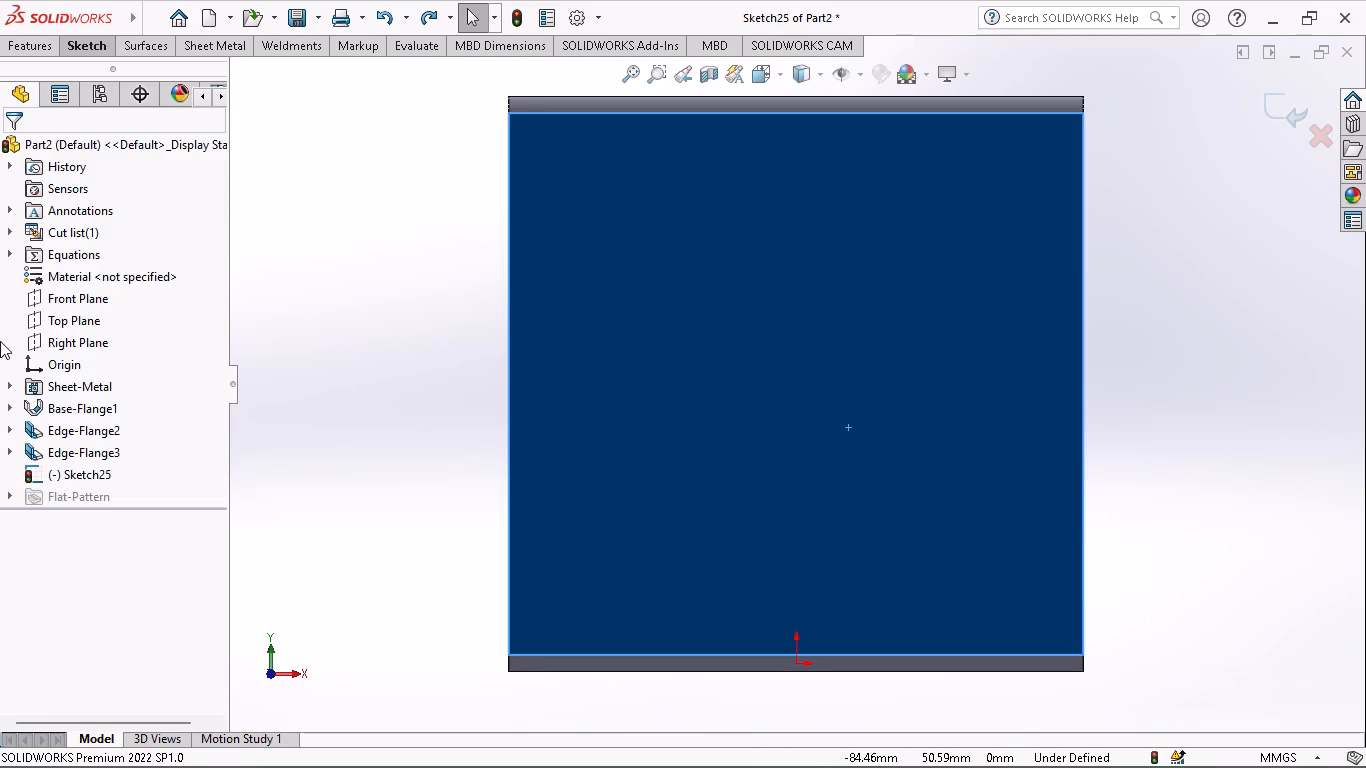
Examine the base flange, its Sketch2, the sheet metal feature and the rear wall to find what defines the bracket's width.
middle_click_drag(326, 387, 386, 411)
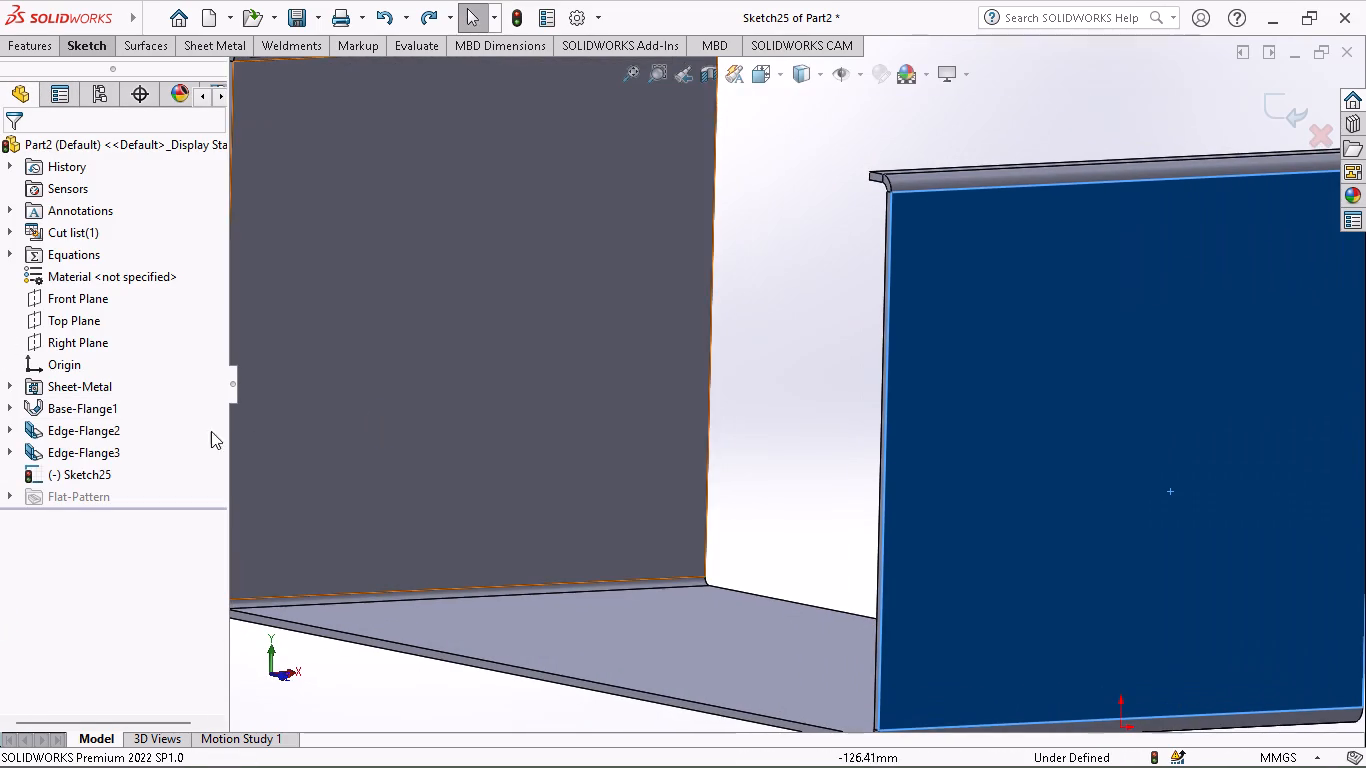
left_click(6, 410)
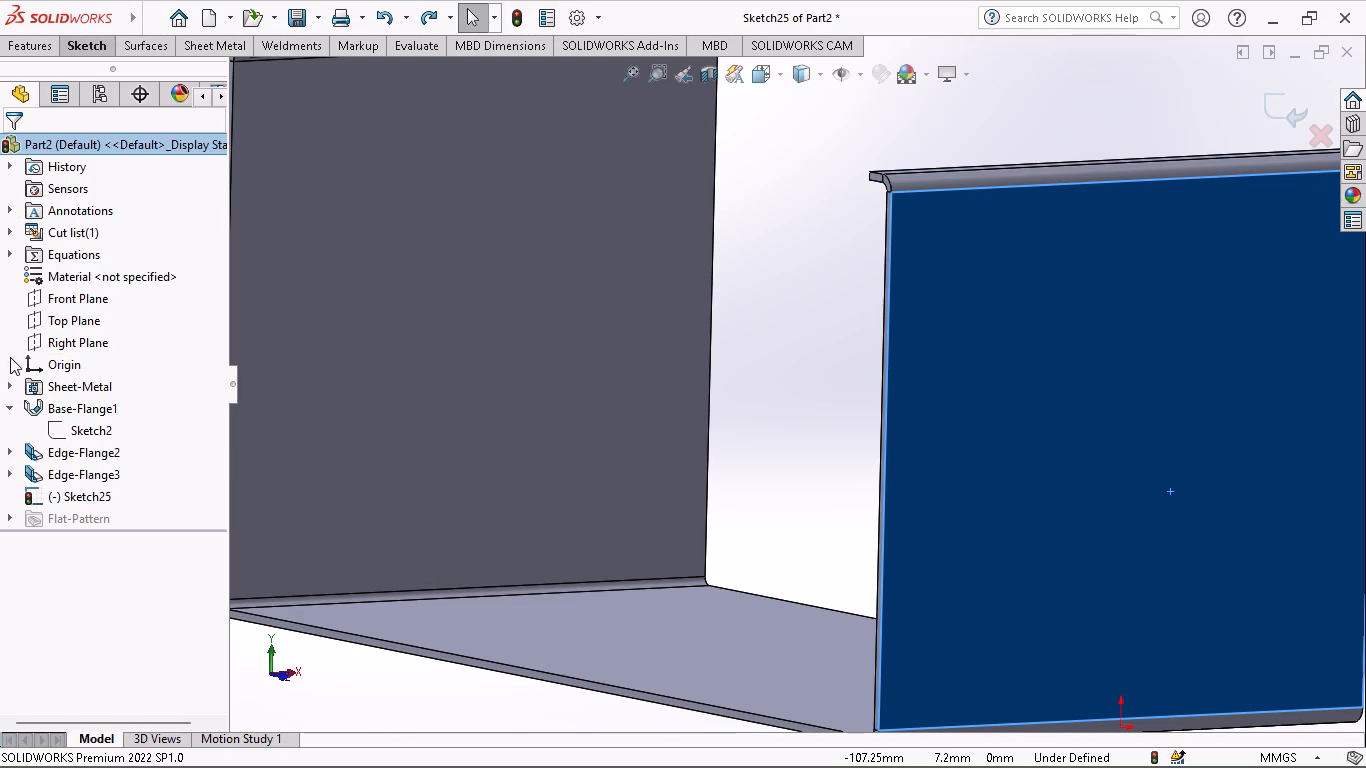
left_click(5, 384)
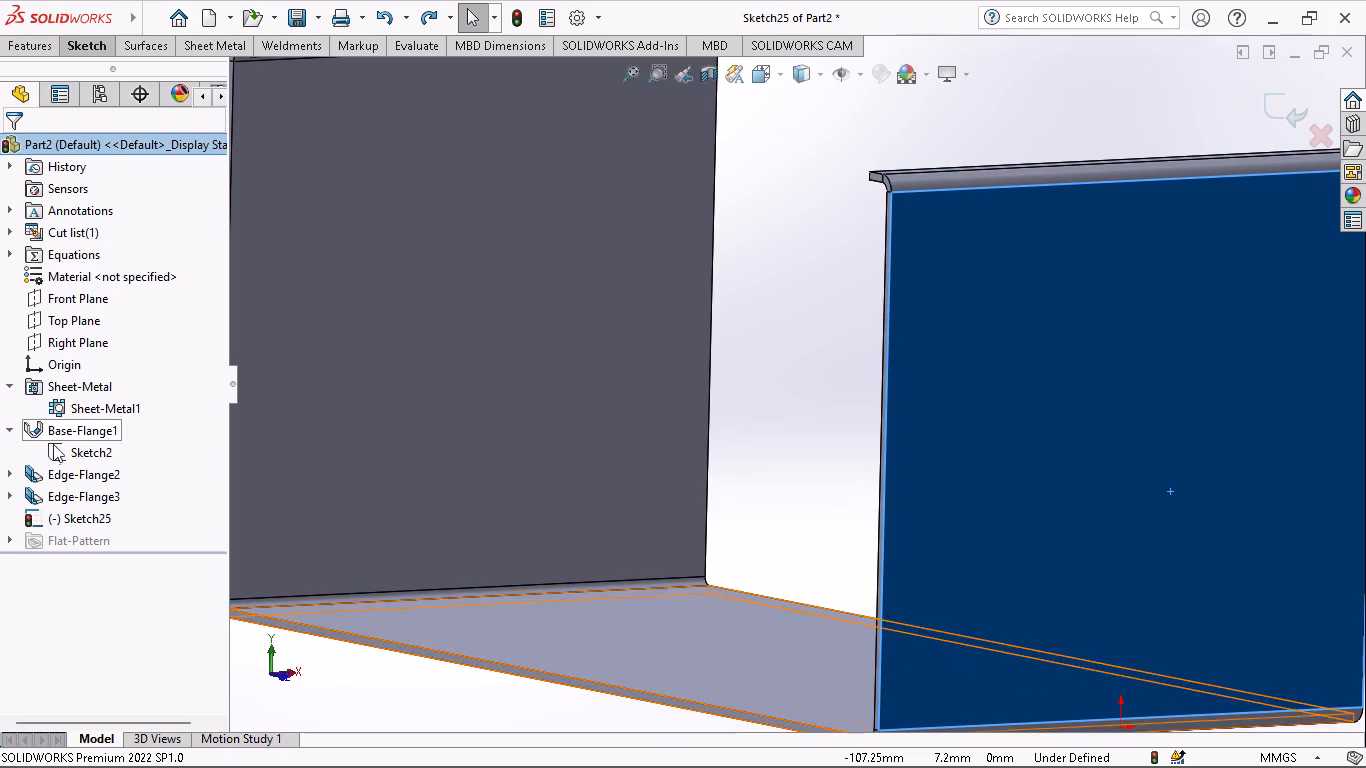
left_click(52, 451)
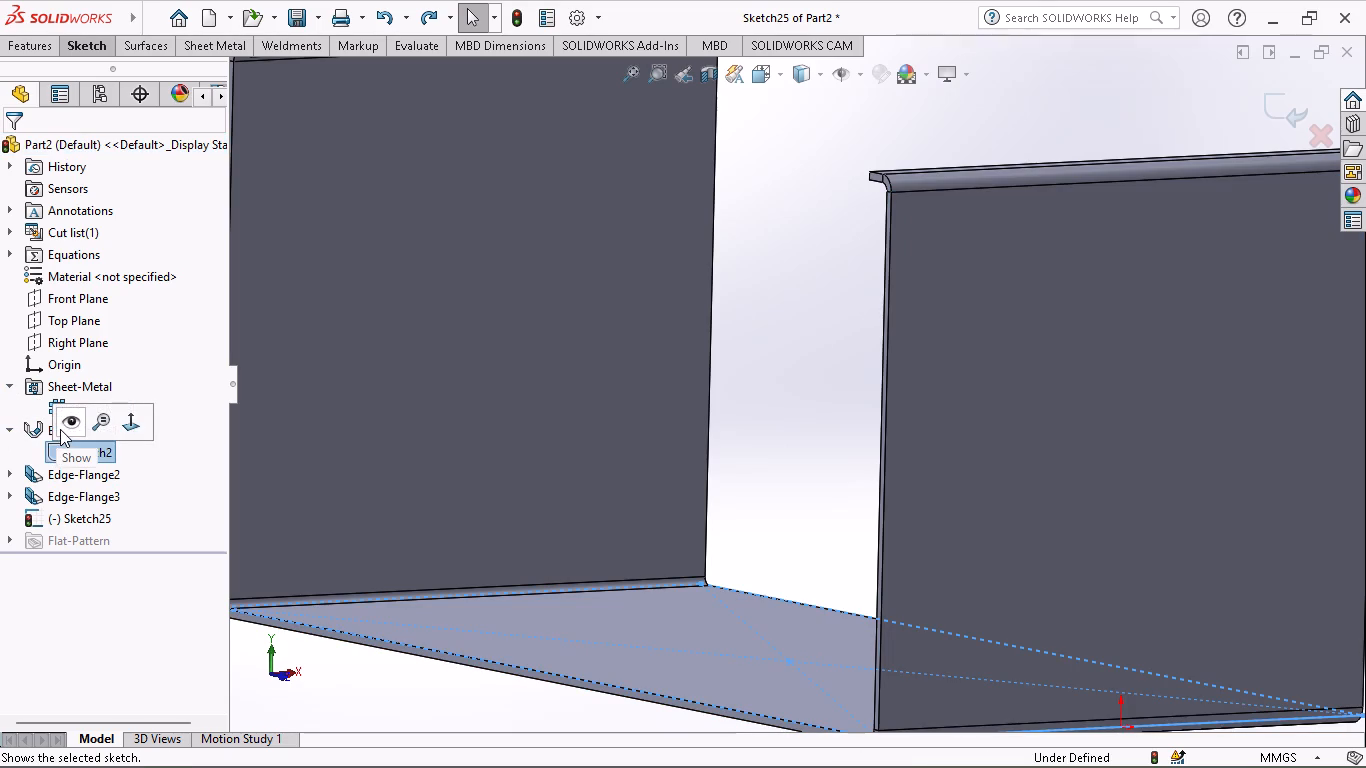
left_click(32, 431)
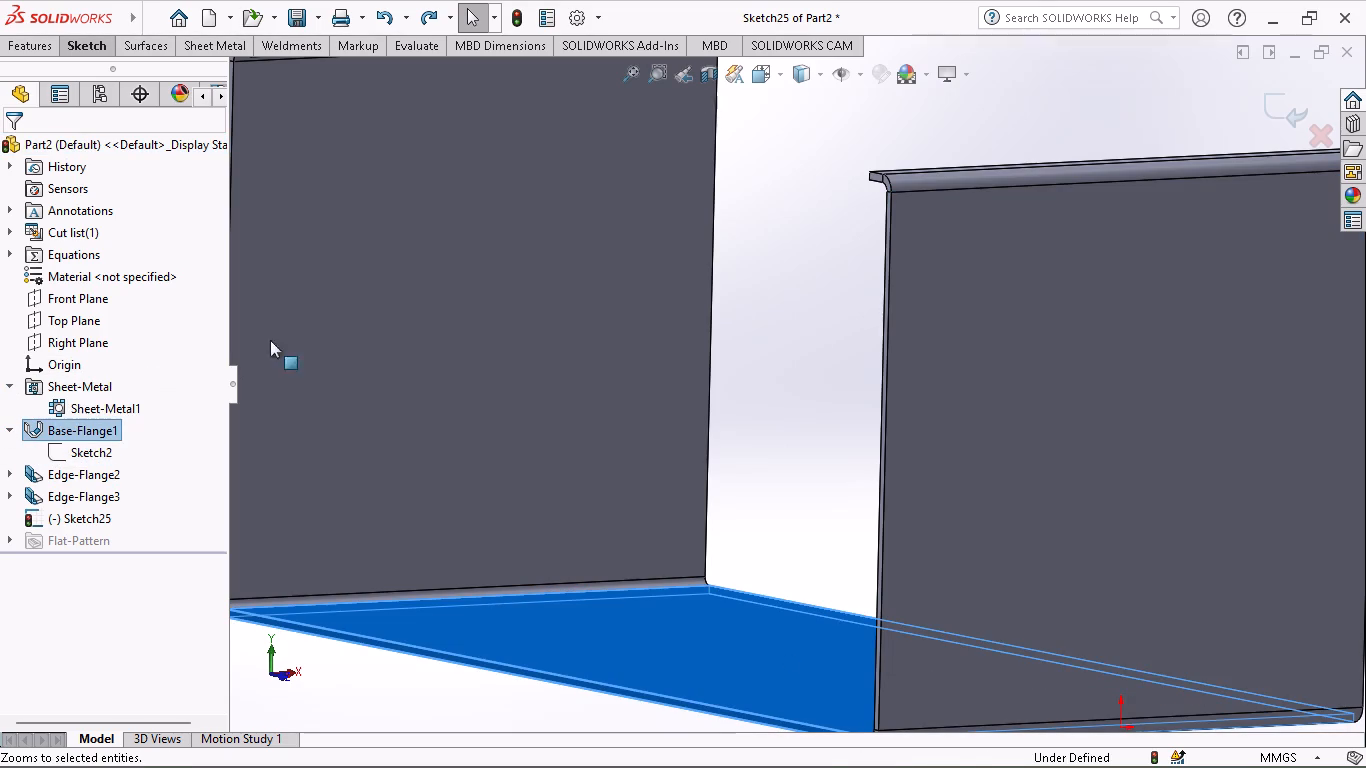
left_click(349, 304)
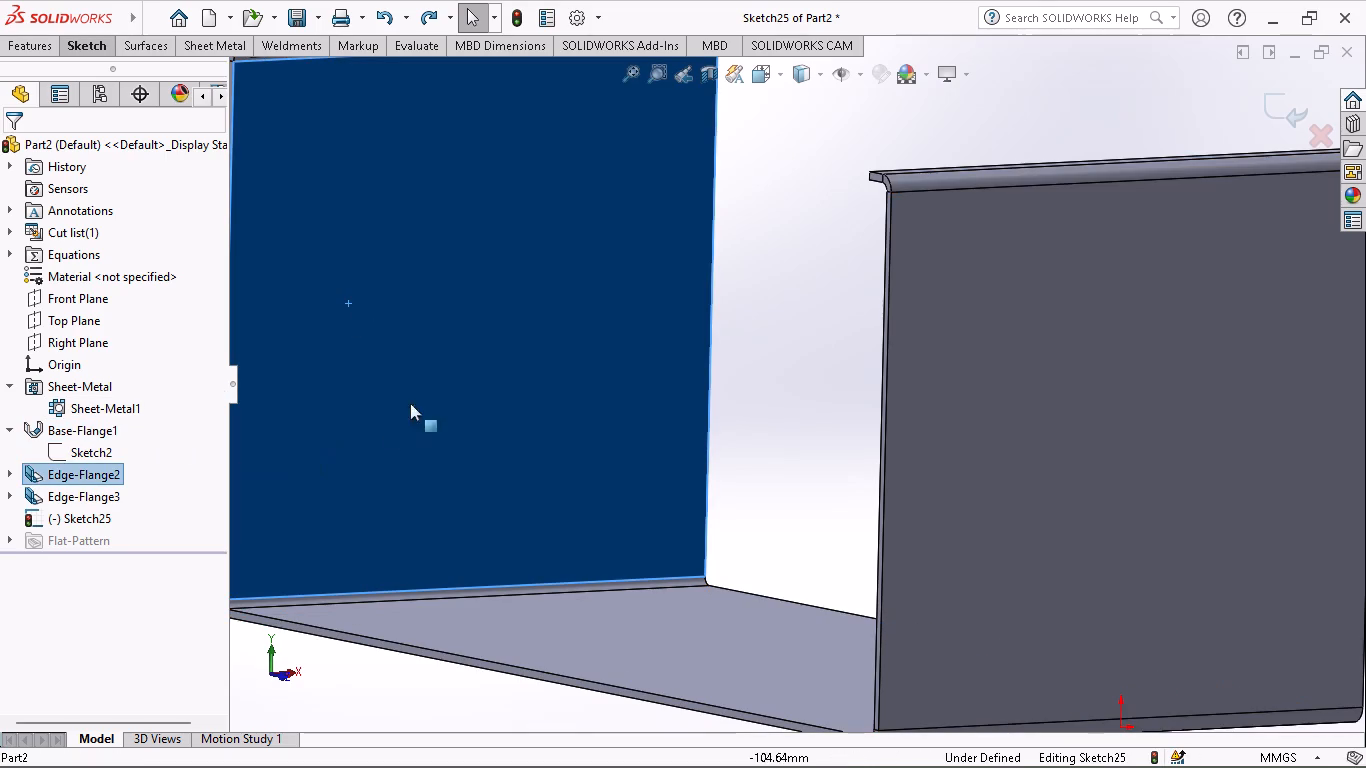
left_click(735, 365)
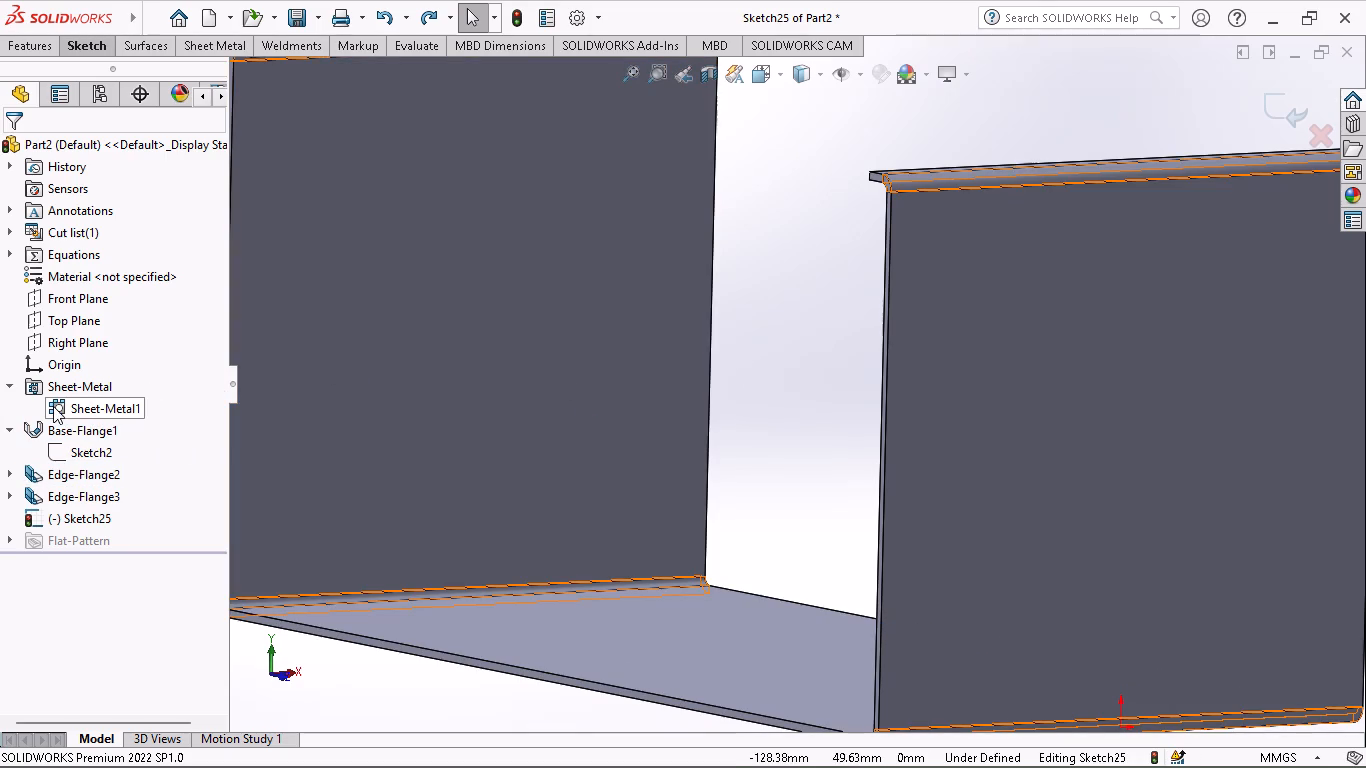
left_click(10, 383)
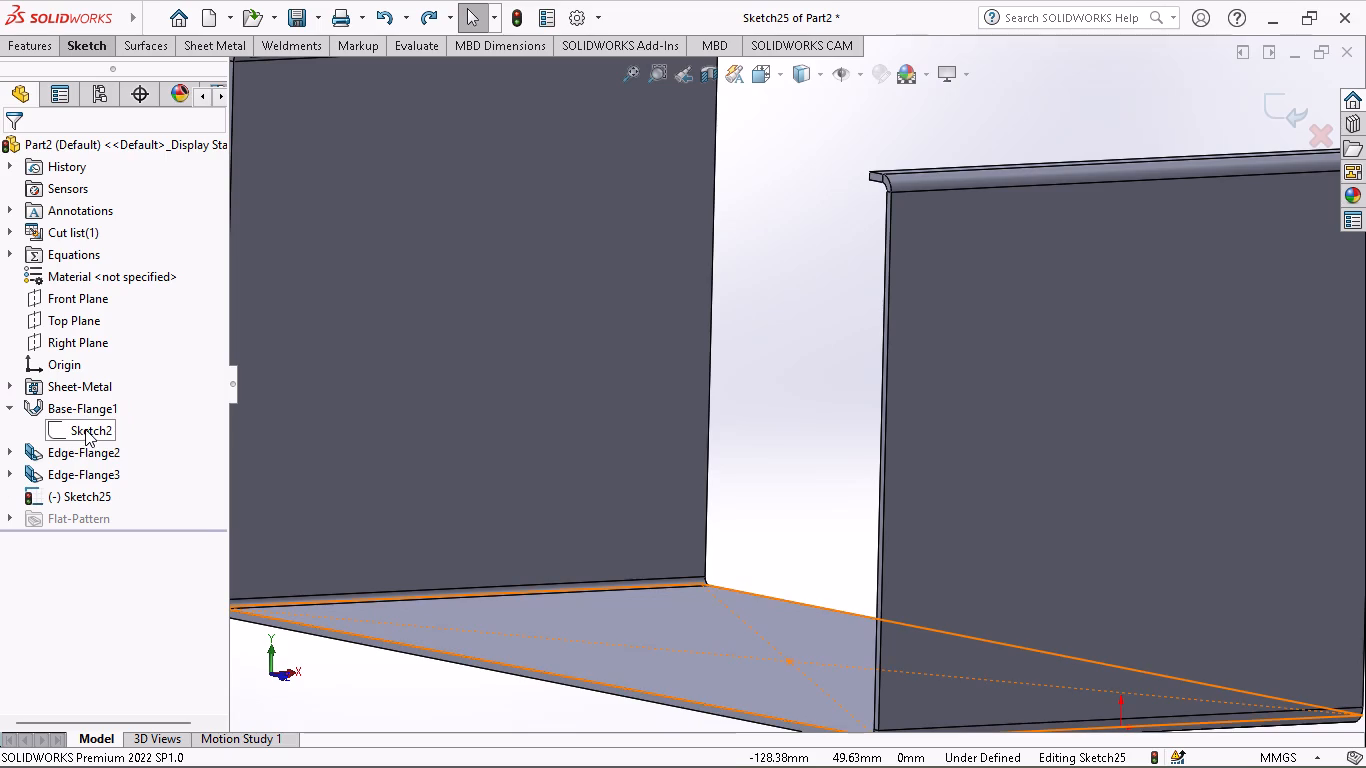
left_click(93, 437)
left_click(307, 385)
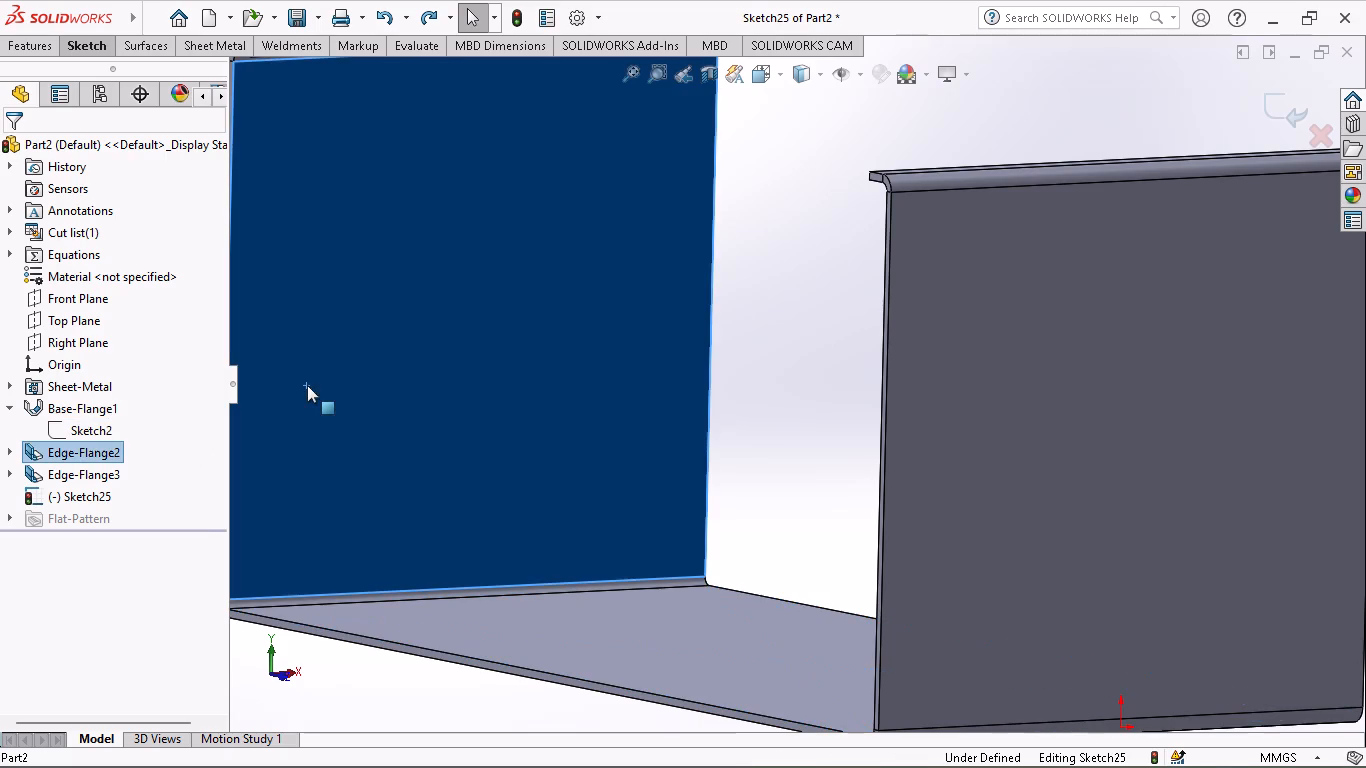
left_click(740, 342)
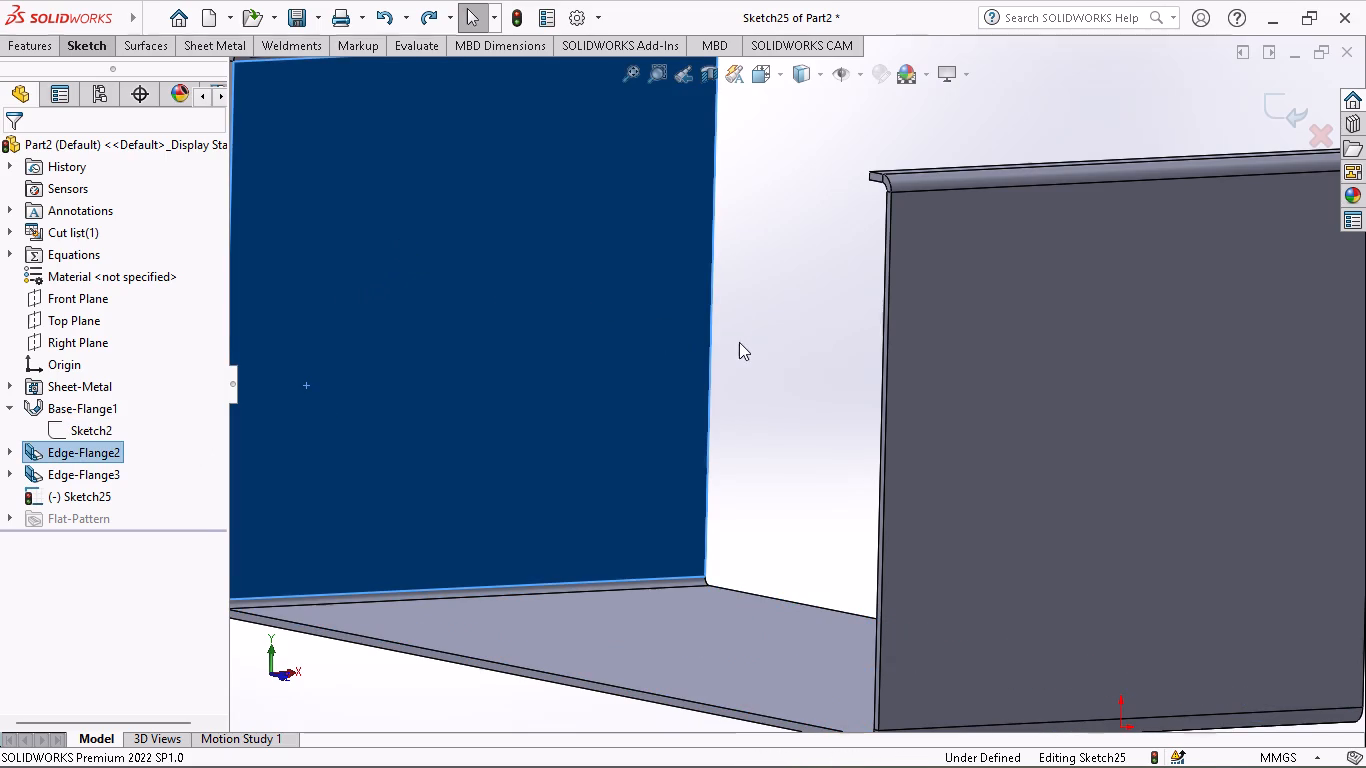
Undo the front wall's sketch, both edge flanges and the base flange until the base rectangle's sketch is open for editing.
key("ctrl+z")
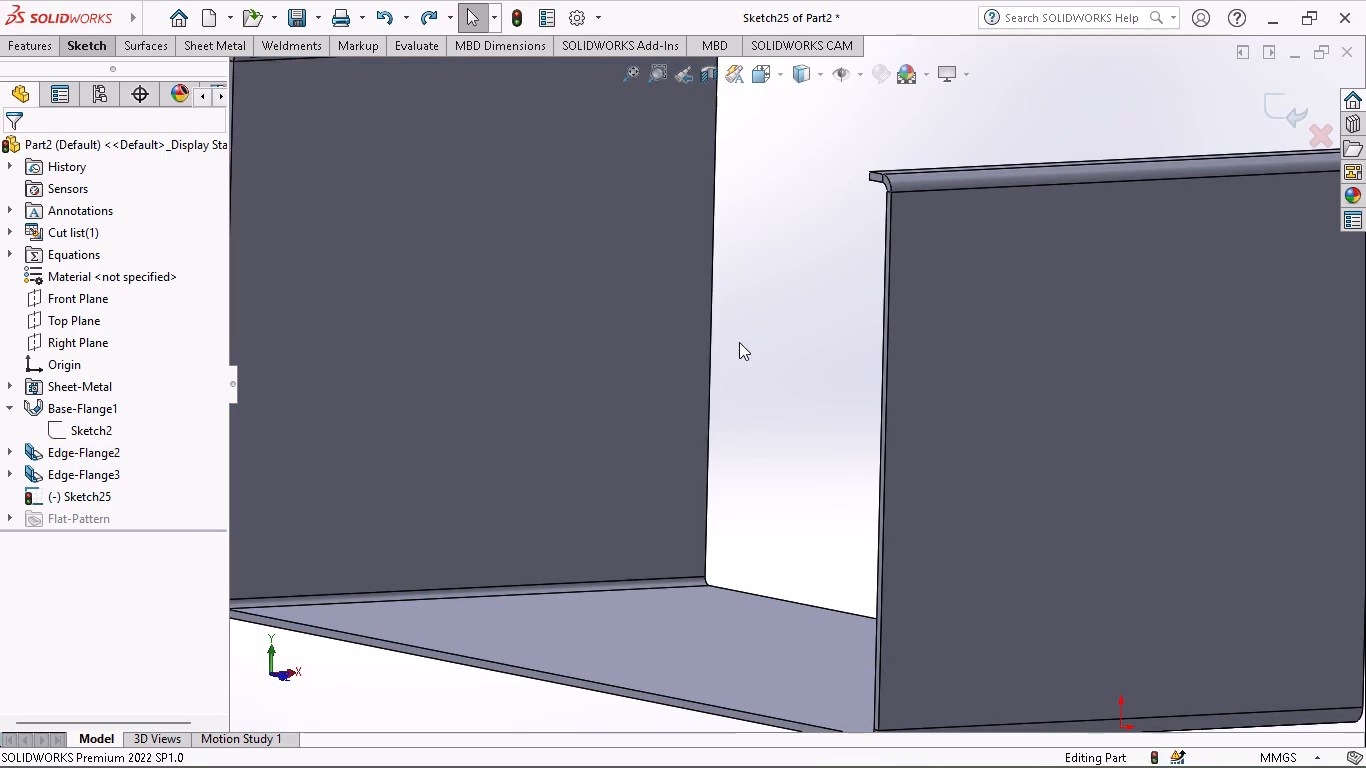
key("ctrl+z")
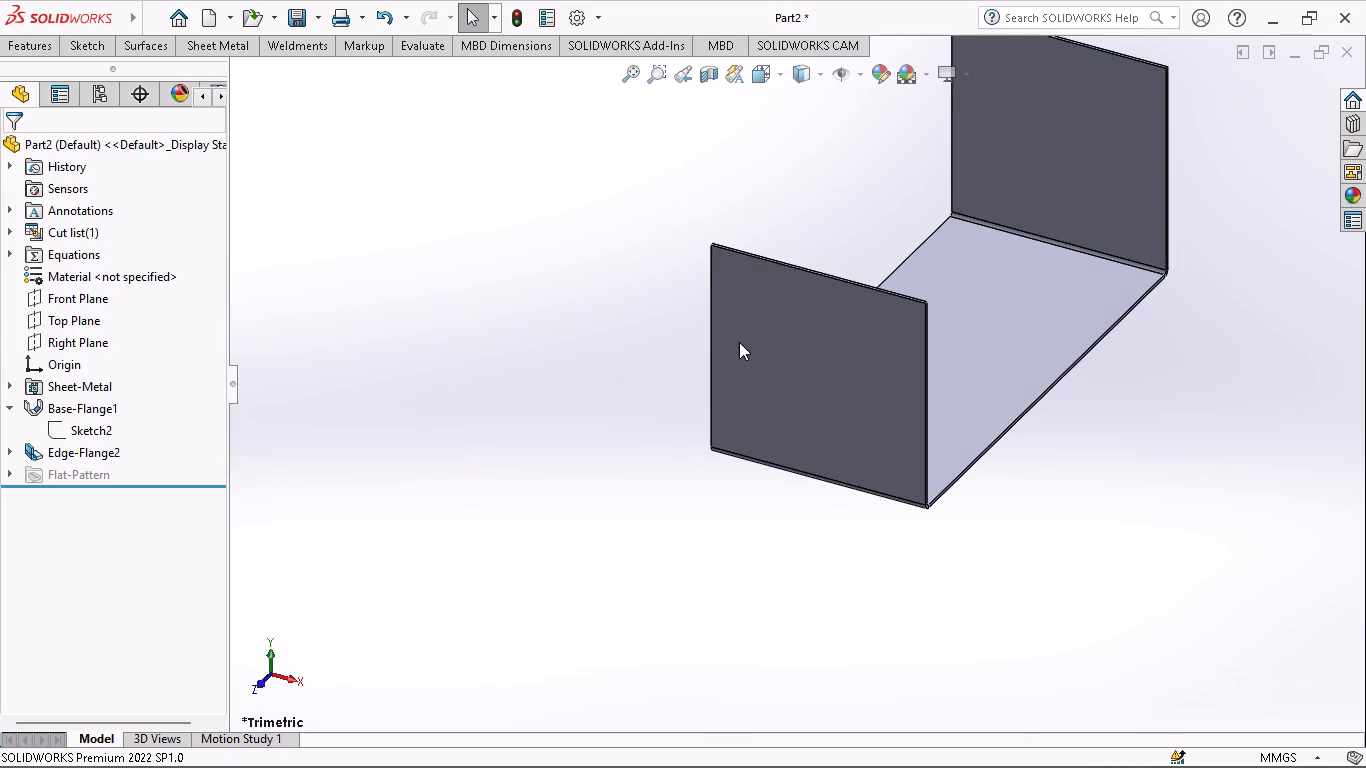
key("ctrl+z")
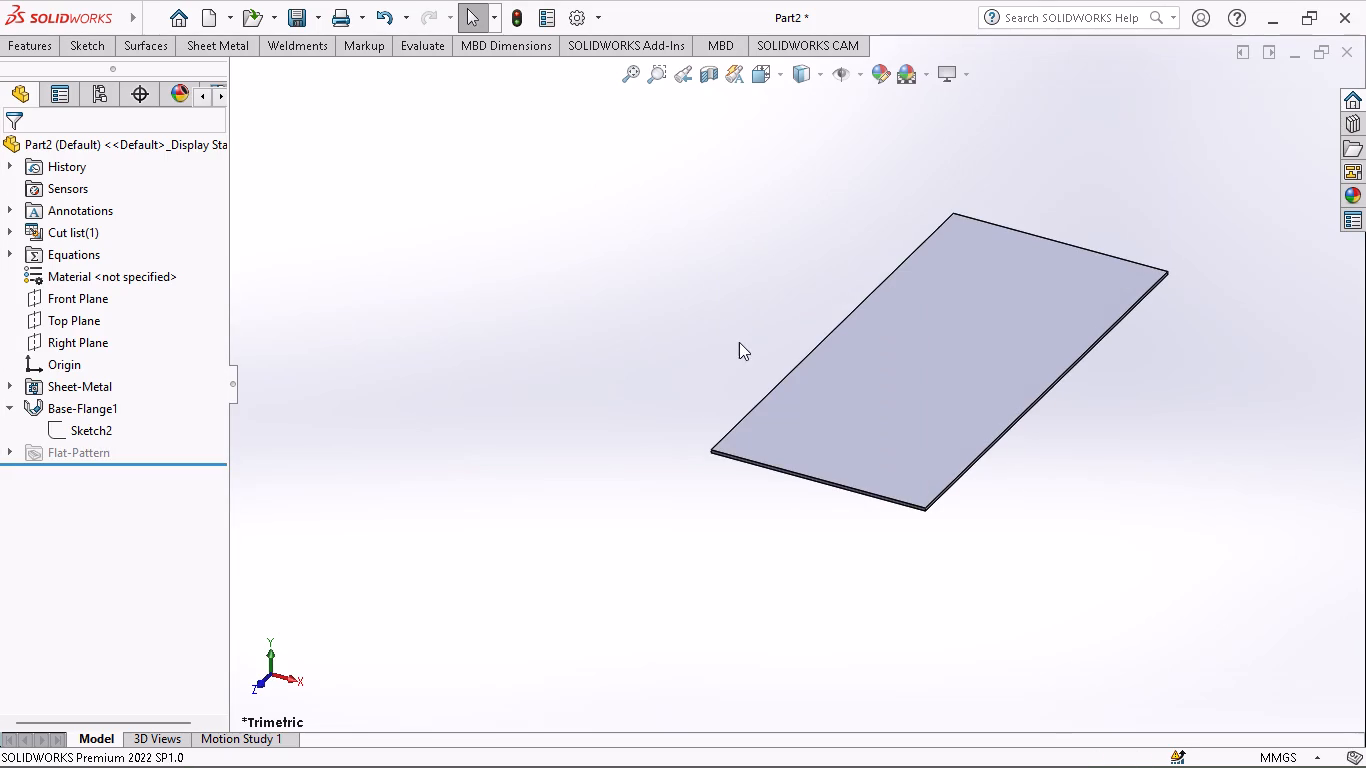
key("ctrl+z")
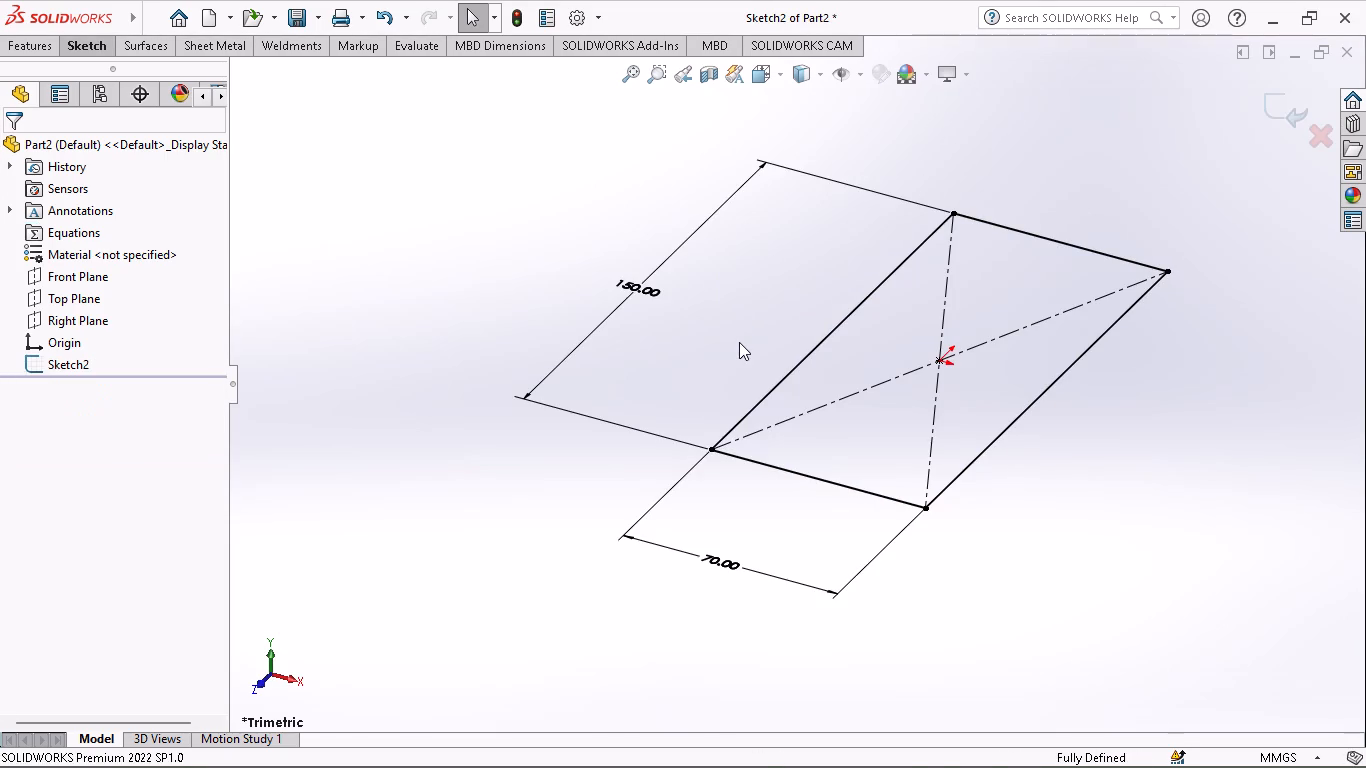
Open the dimension of the base rectangle's short side for editing.
double_click(710, 568)
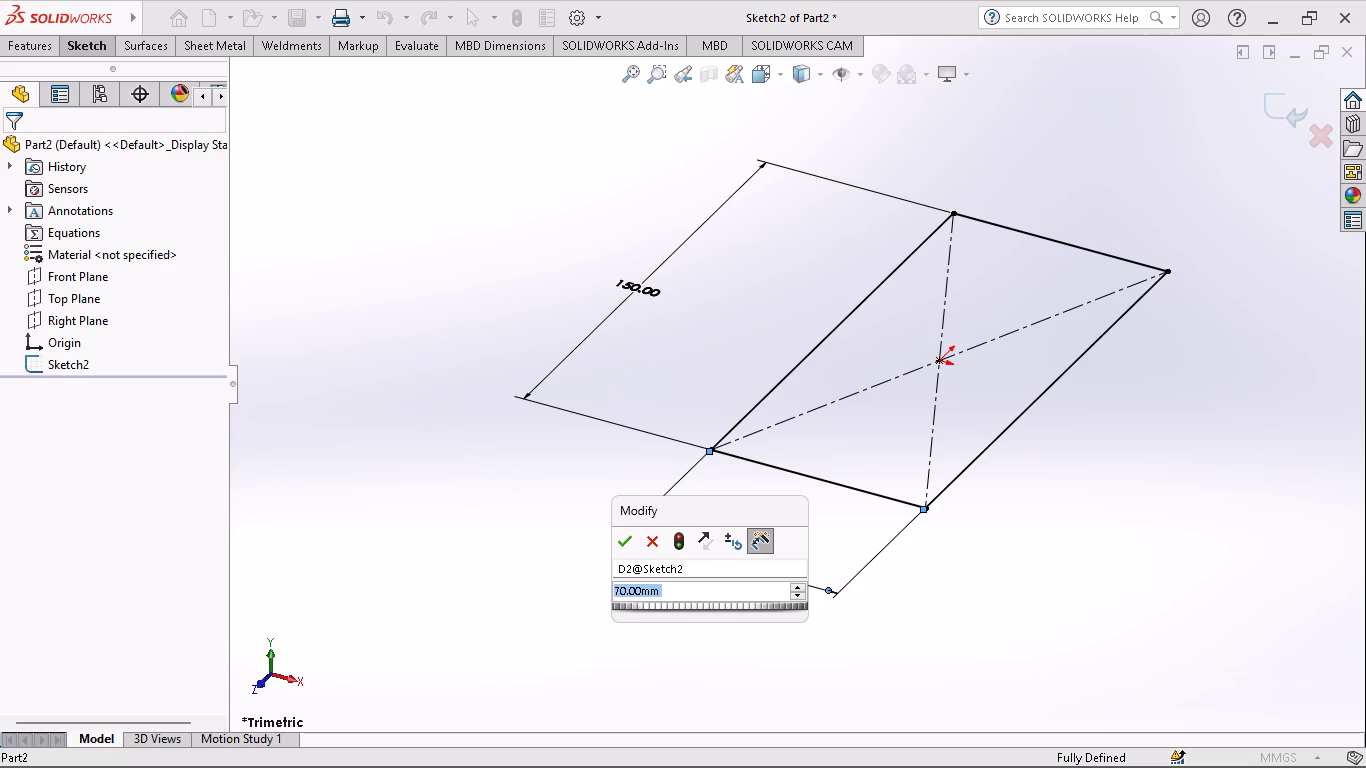
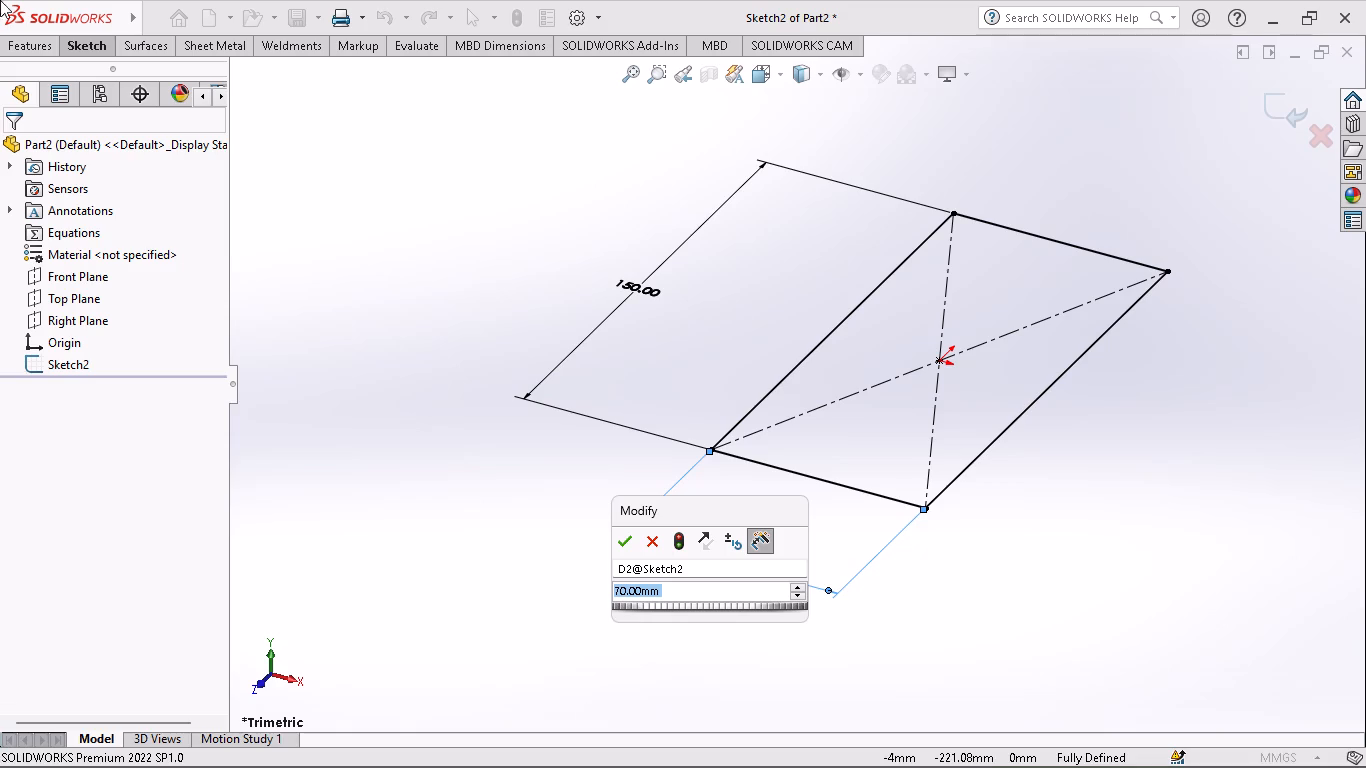
Set the base rectangle's short side to 35+35+35, giving 105 mm.
type("35")
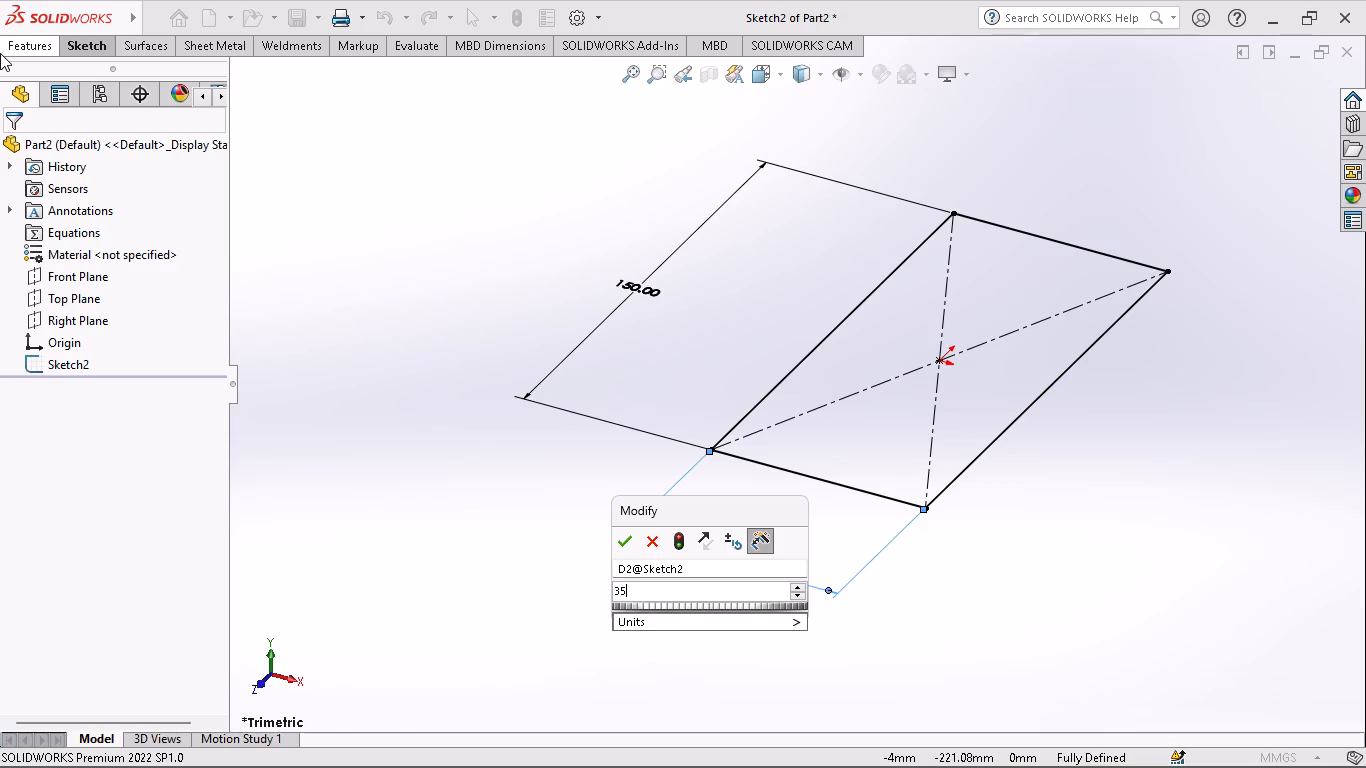
key("plus")
type("35+35")
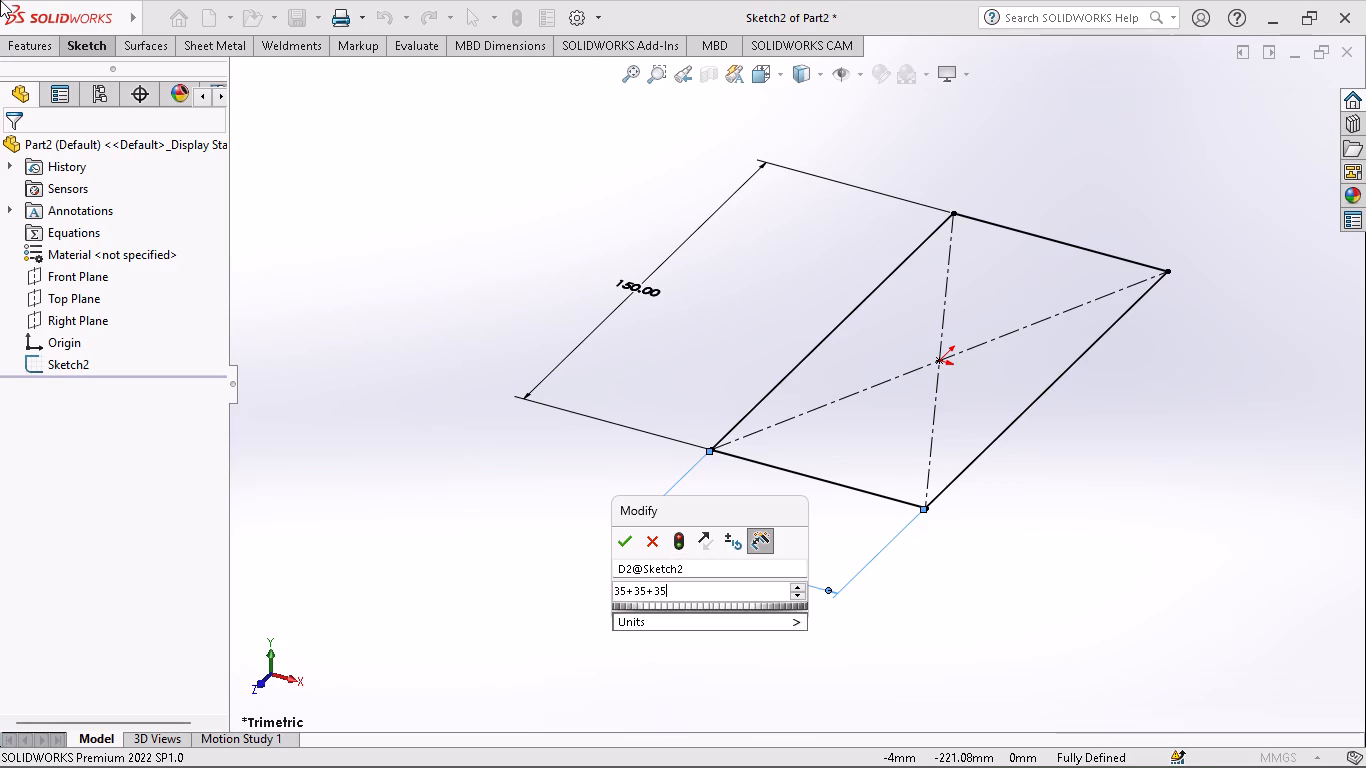
key("Return")
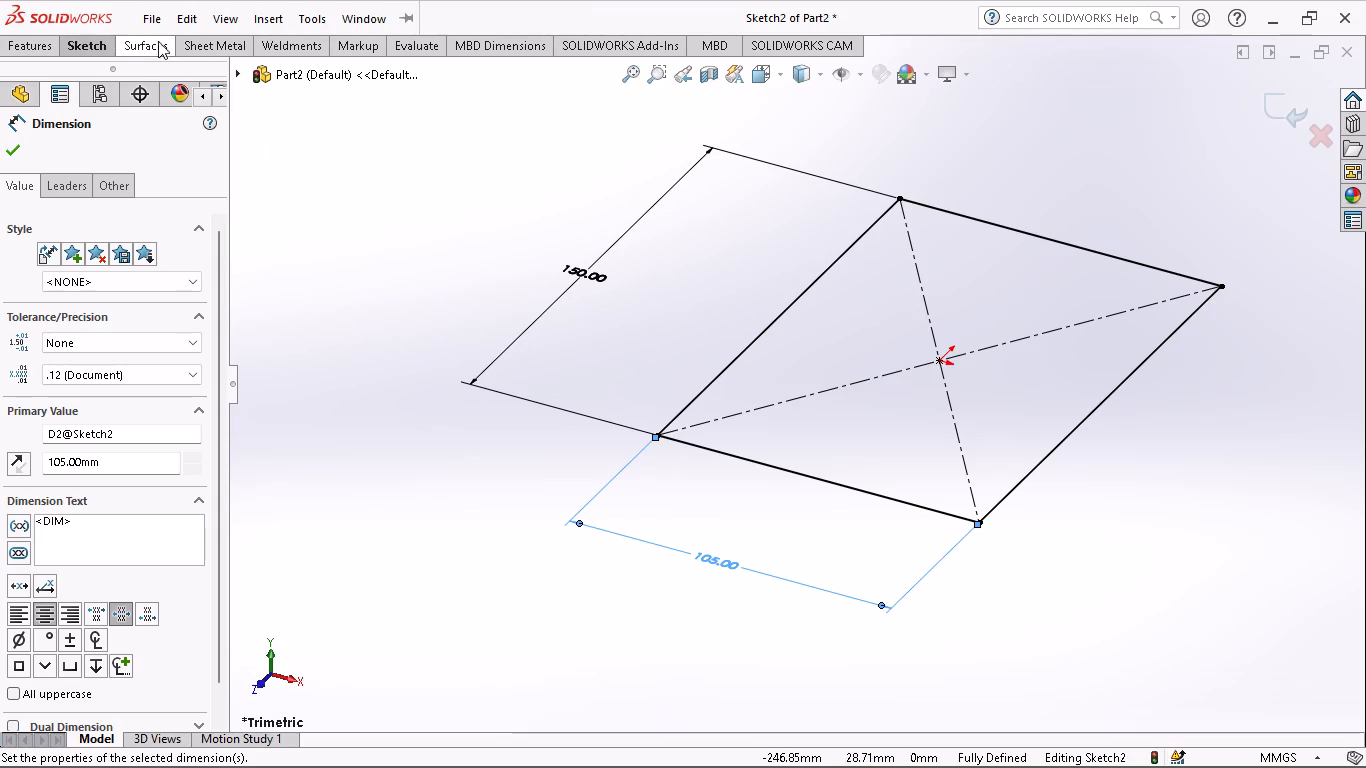
Create a 1 mm thick base flange from the rectangle sketch with a K-factor of 0.5.
left_click(204, 43)
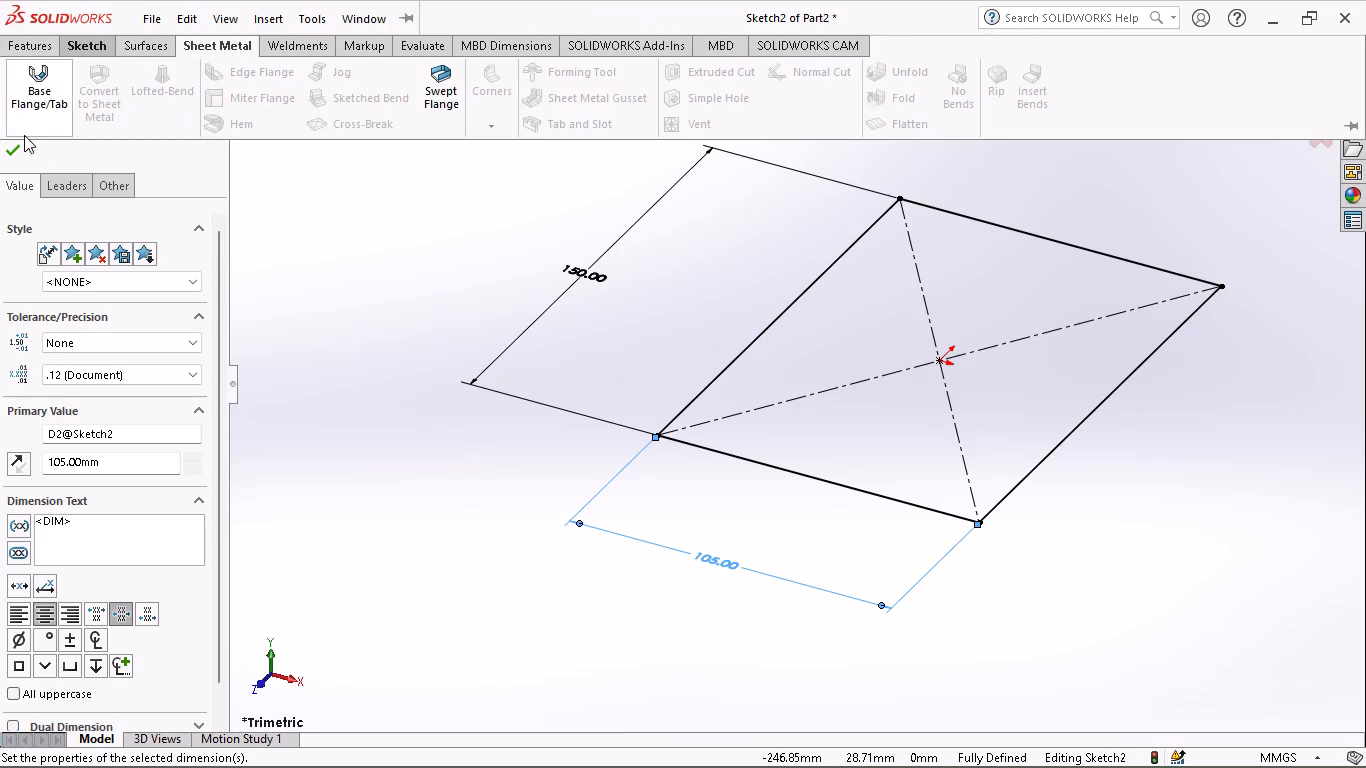
left_click(51, 114)
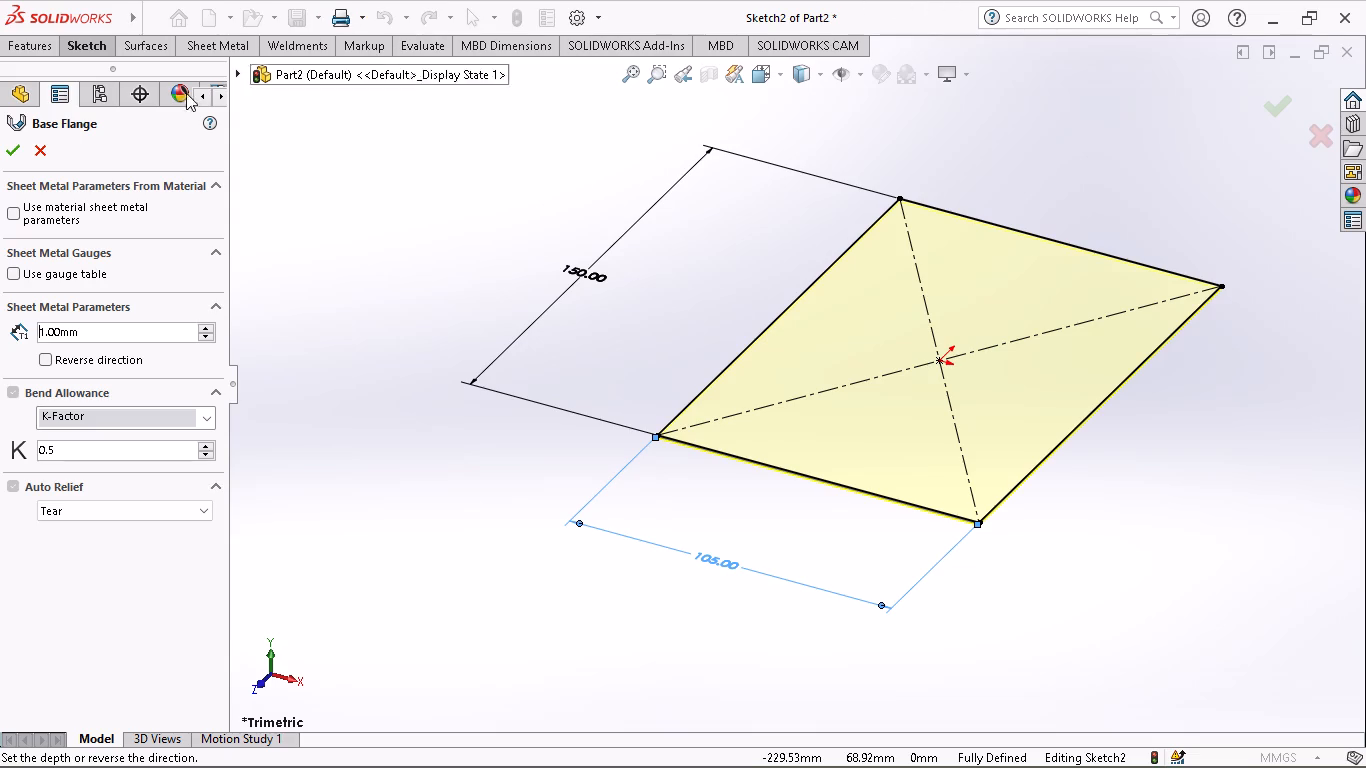
left_click(10, 154)
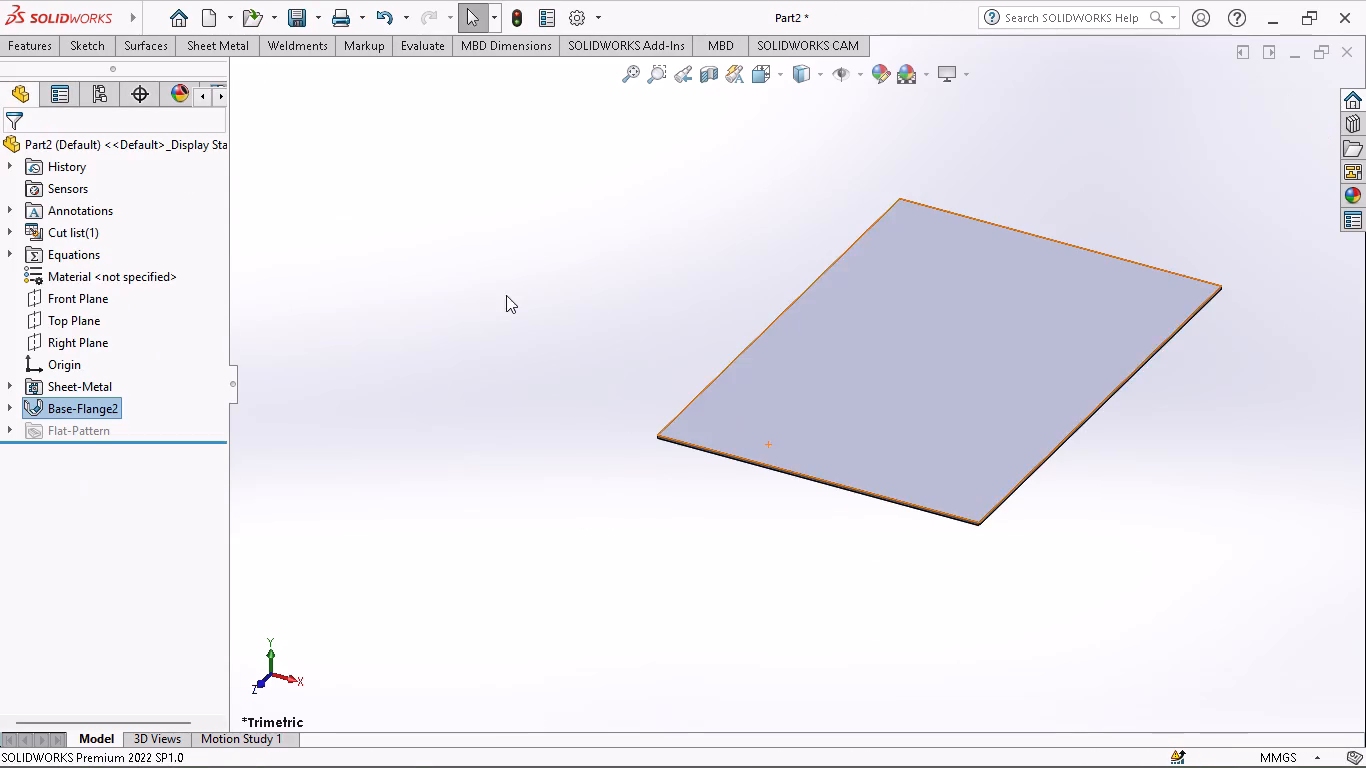
Add upward 90° edge flanges 70 mm long with a 1 mm bend radius along the base's front and rear 105 mm edges.
left_click(236, 51)
left_click(257, 70)
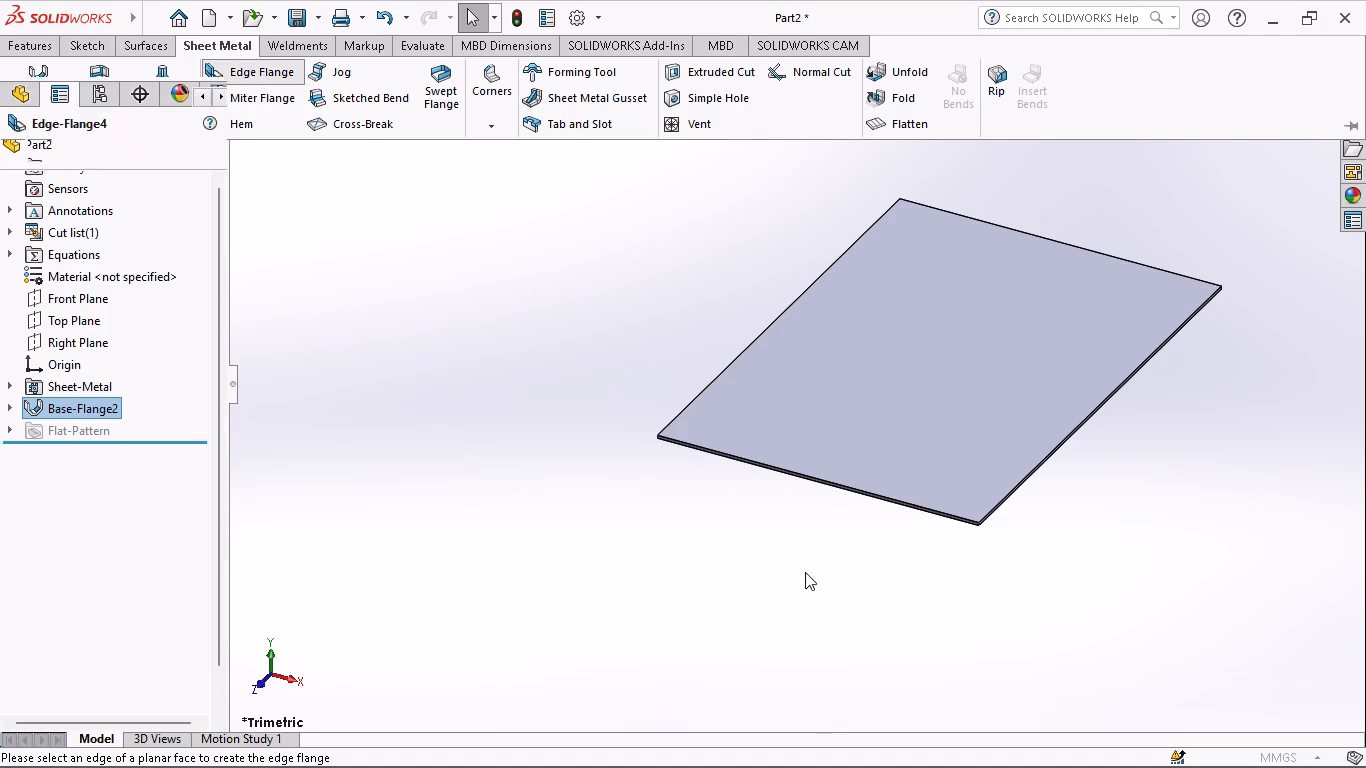
left_click(857, 487)
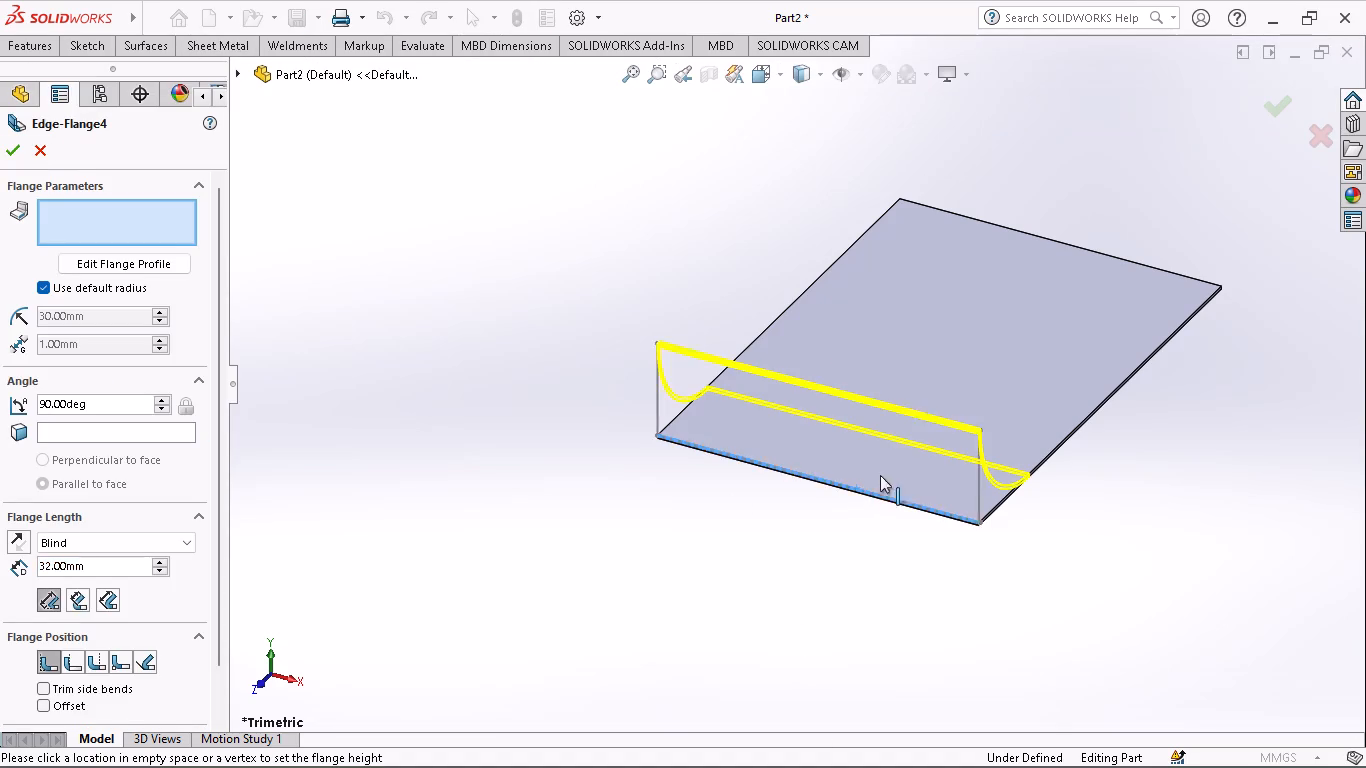
left_click(1090, 323)
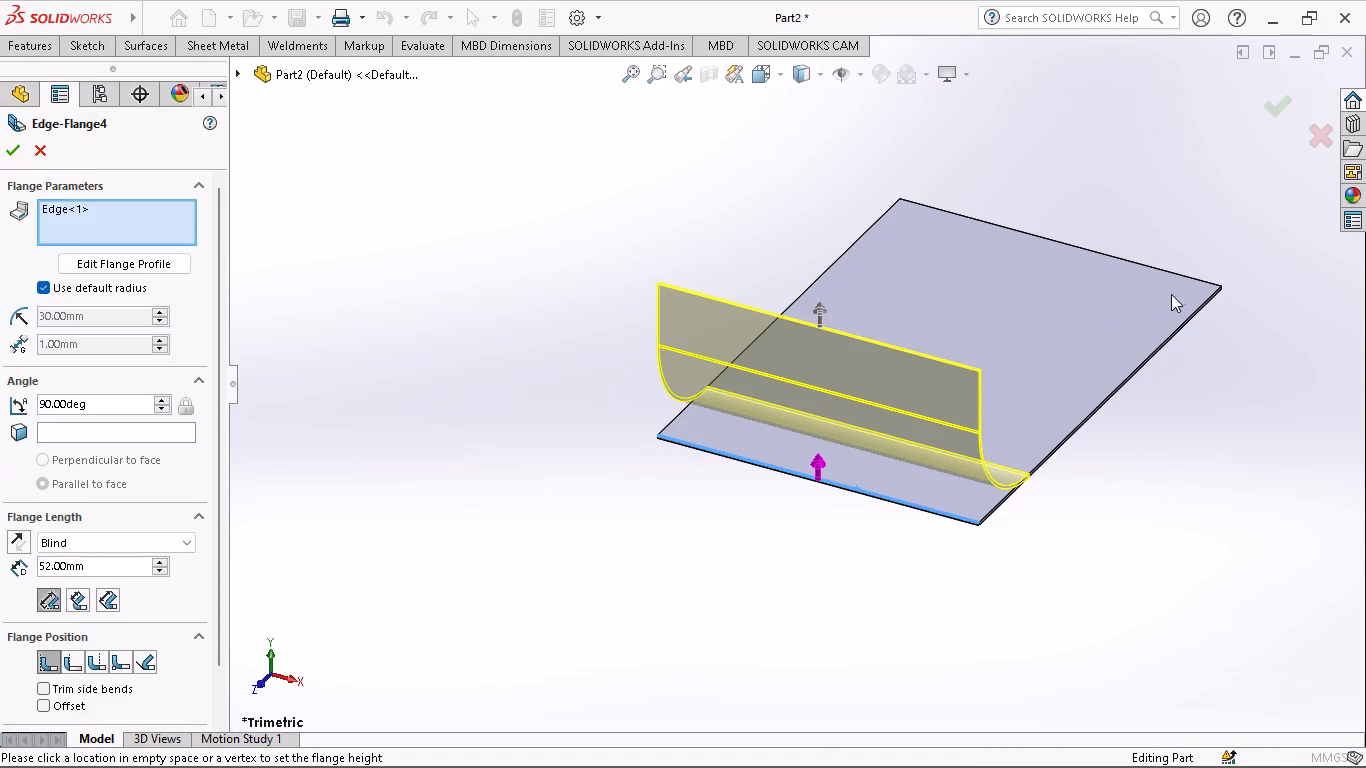
left_click(1184, 275)
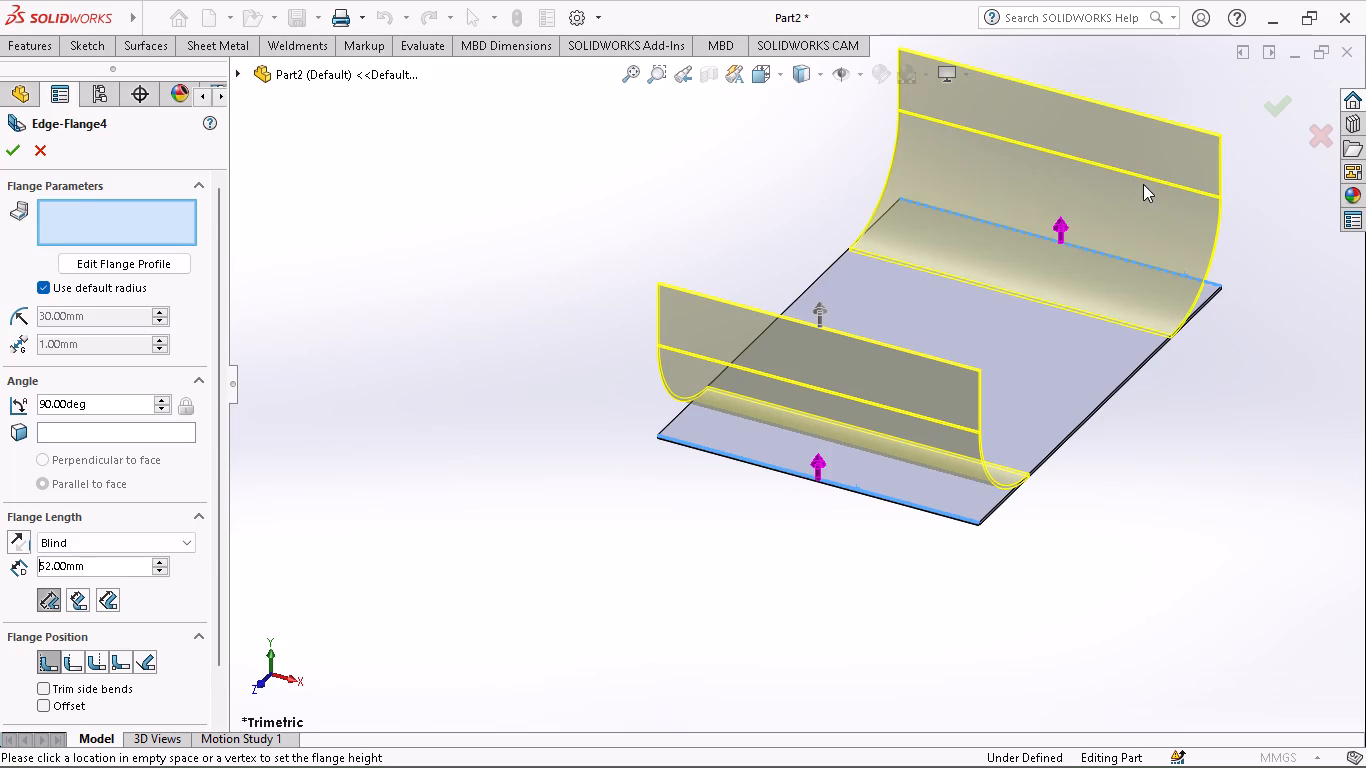
left_click(1151, 186)
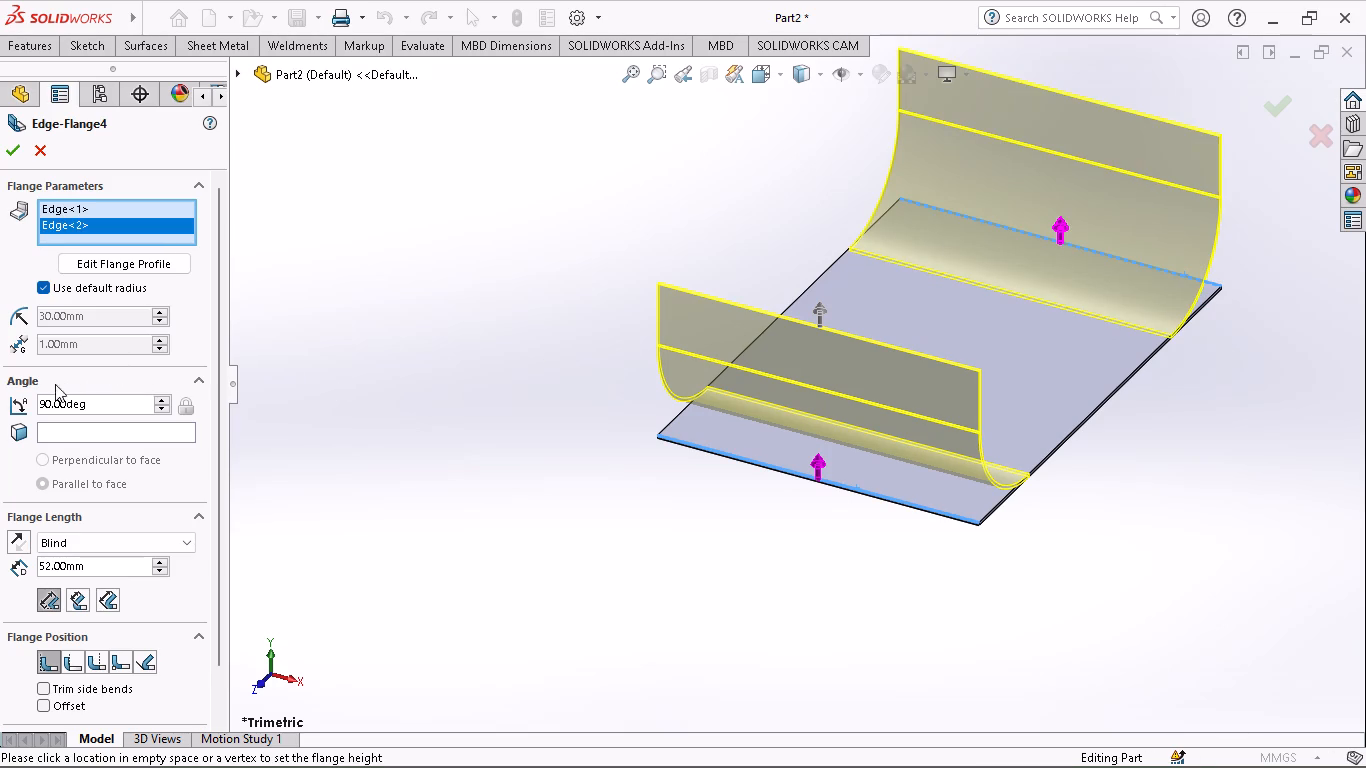
left_click(50, 287)
left_click_drag(105, 319, 0, 333)
key("1")
key("Return")
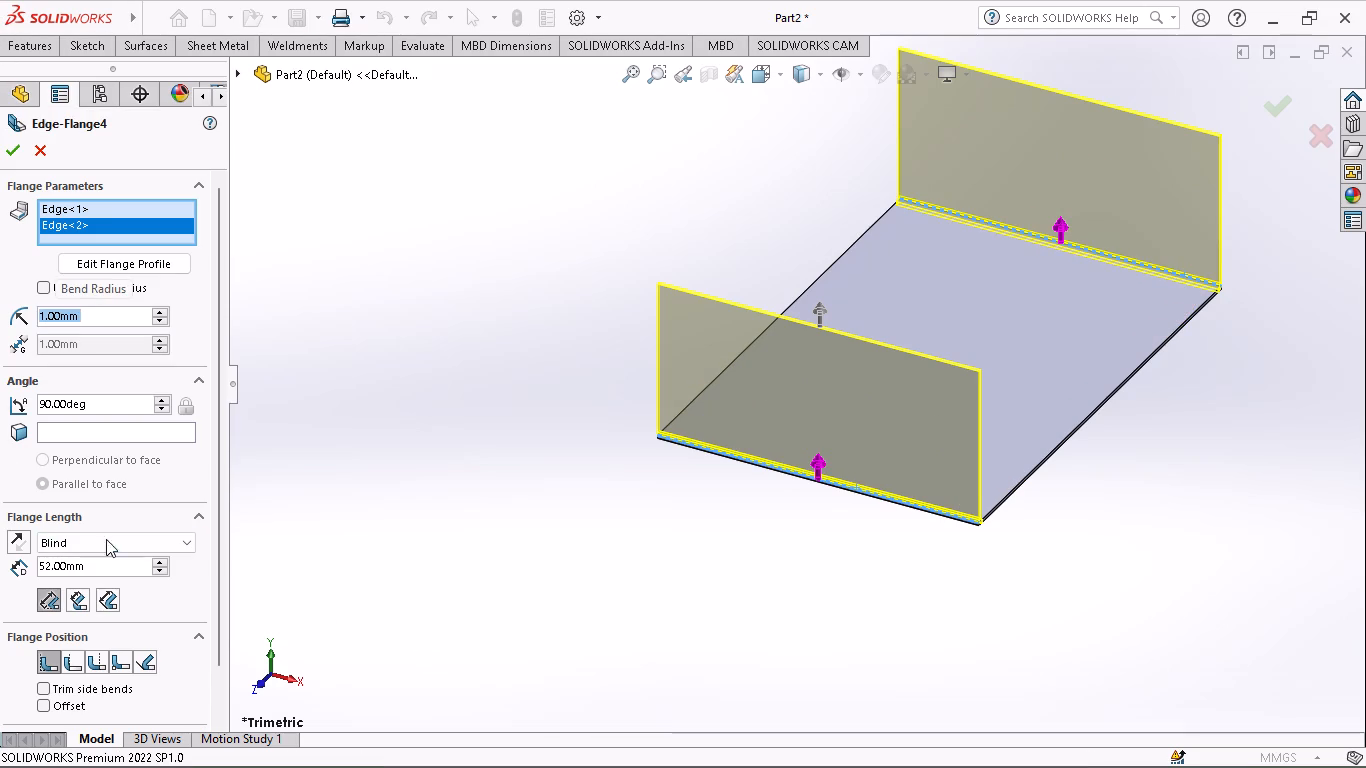
left_click_drag(106, 575, 14, 587)
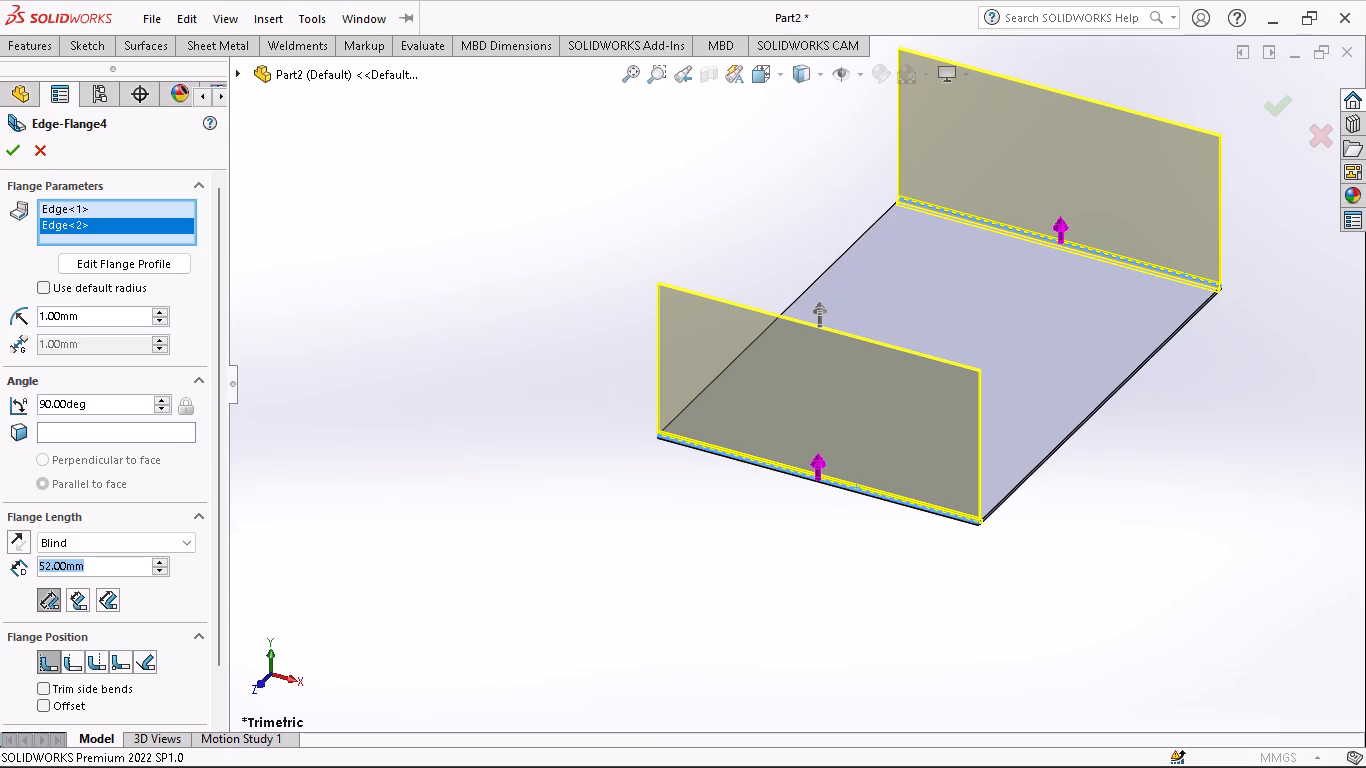
type("70")
key("Return")
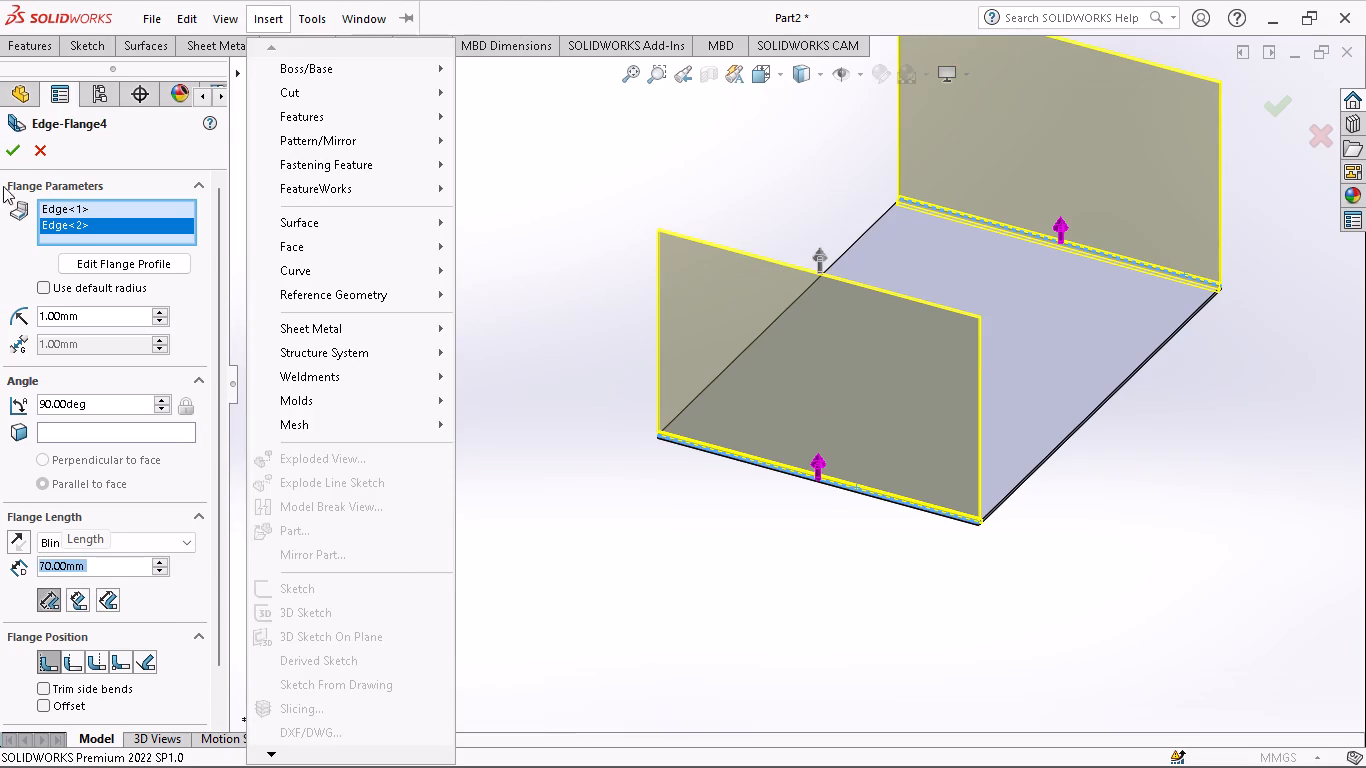
left_click(481, 203)
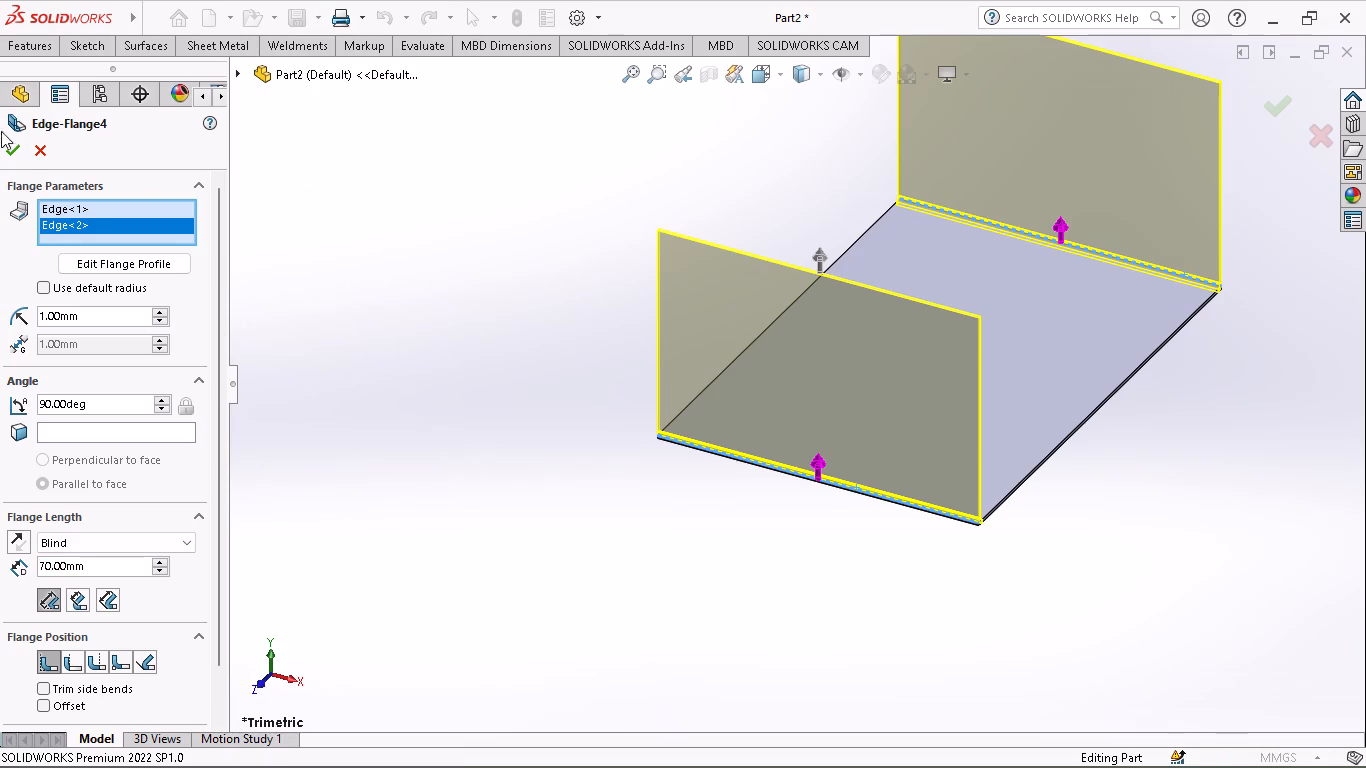
left_click(10, 139)
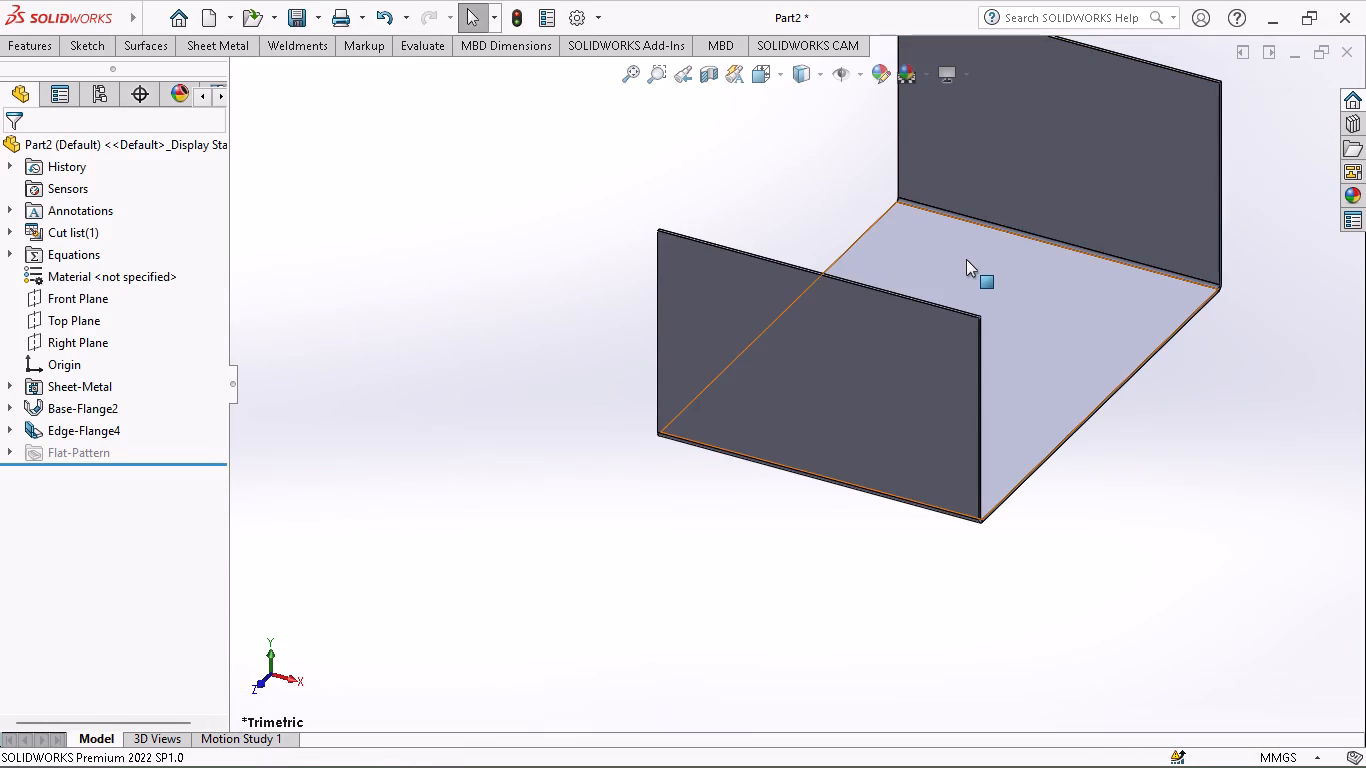
Add inward 90° edge flanges 5 mm long with a 1 mm bend radius along the top edges of both end walls.
middle_click_drag(966, 259, 979, 17)
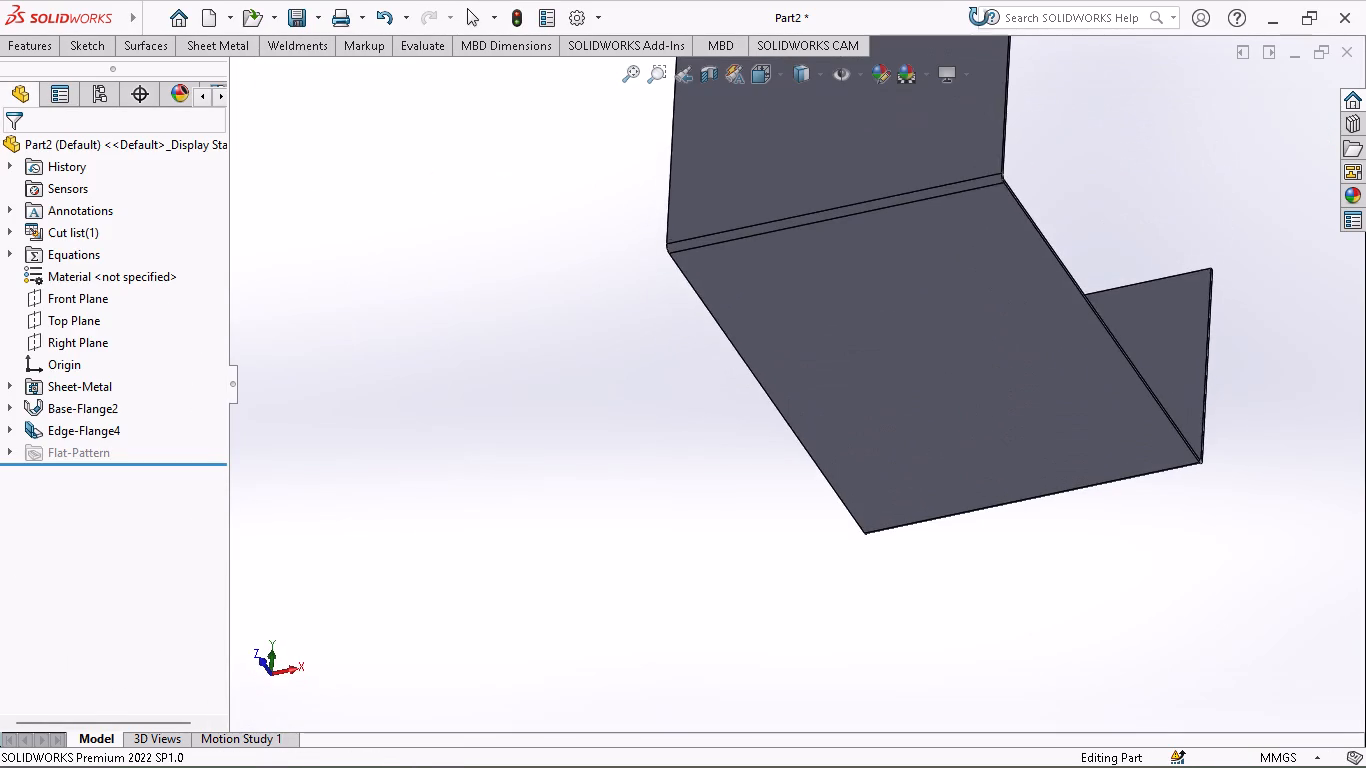
middle_click_drag(979, 17, 945, 148)
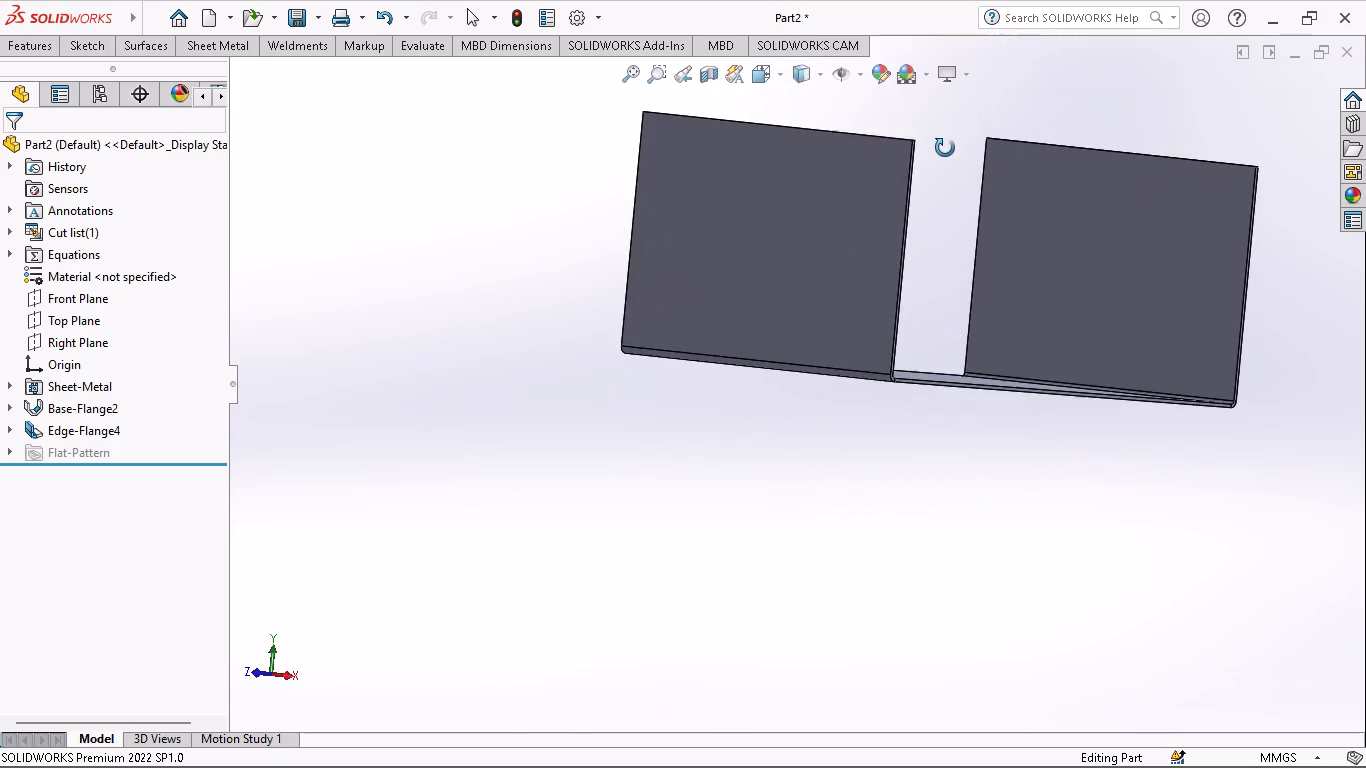
middle_click_drag(945, 148, 1023, 372)
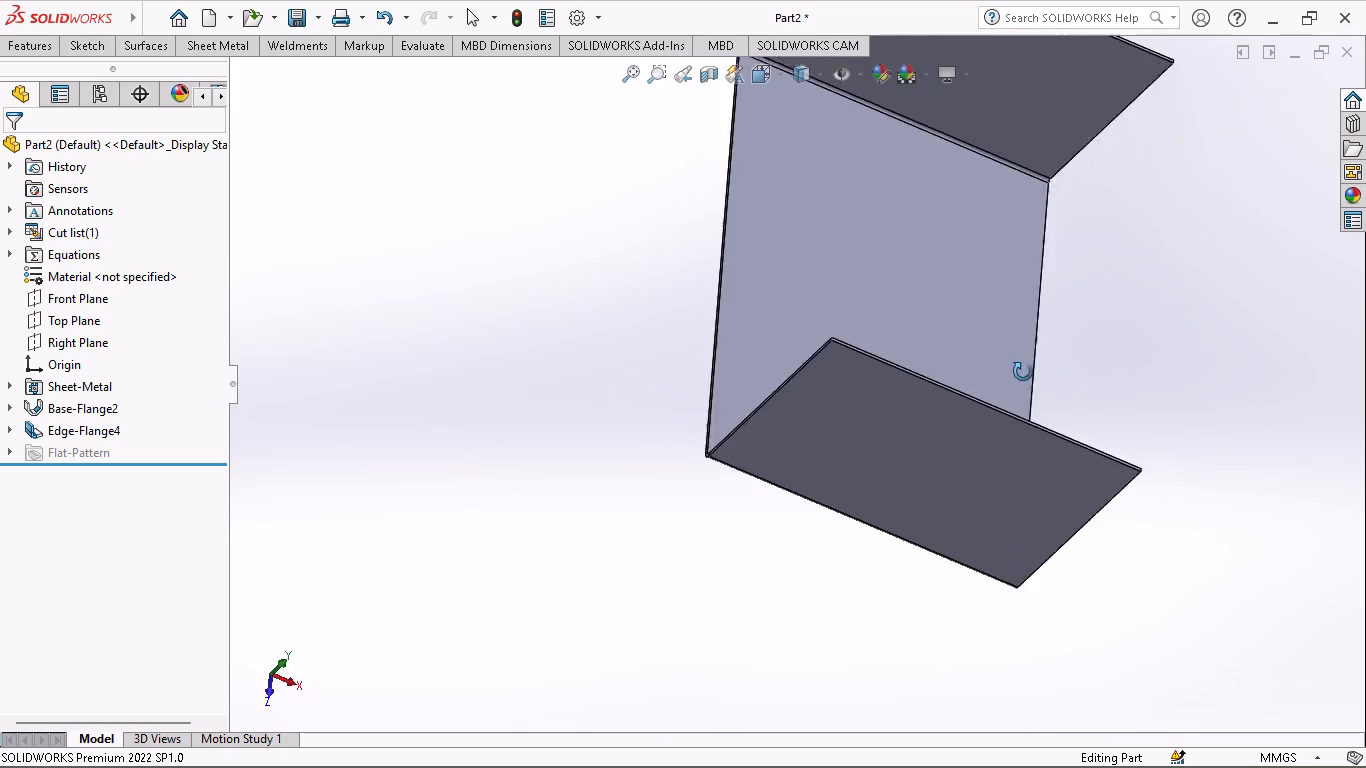
middle_click_drag(1023, 372, 947, 283)
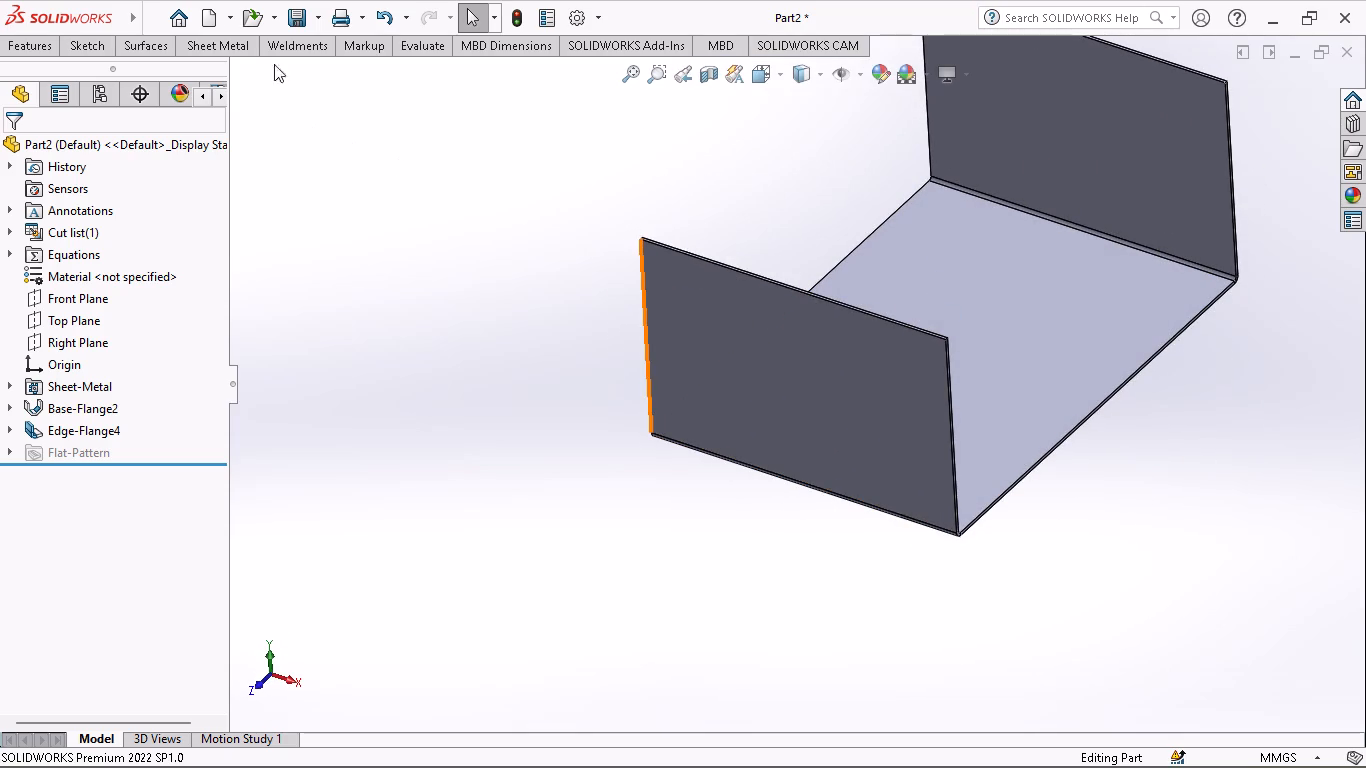
left_click(234, 52)
left_click(223, 80)
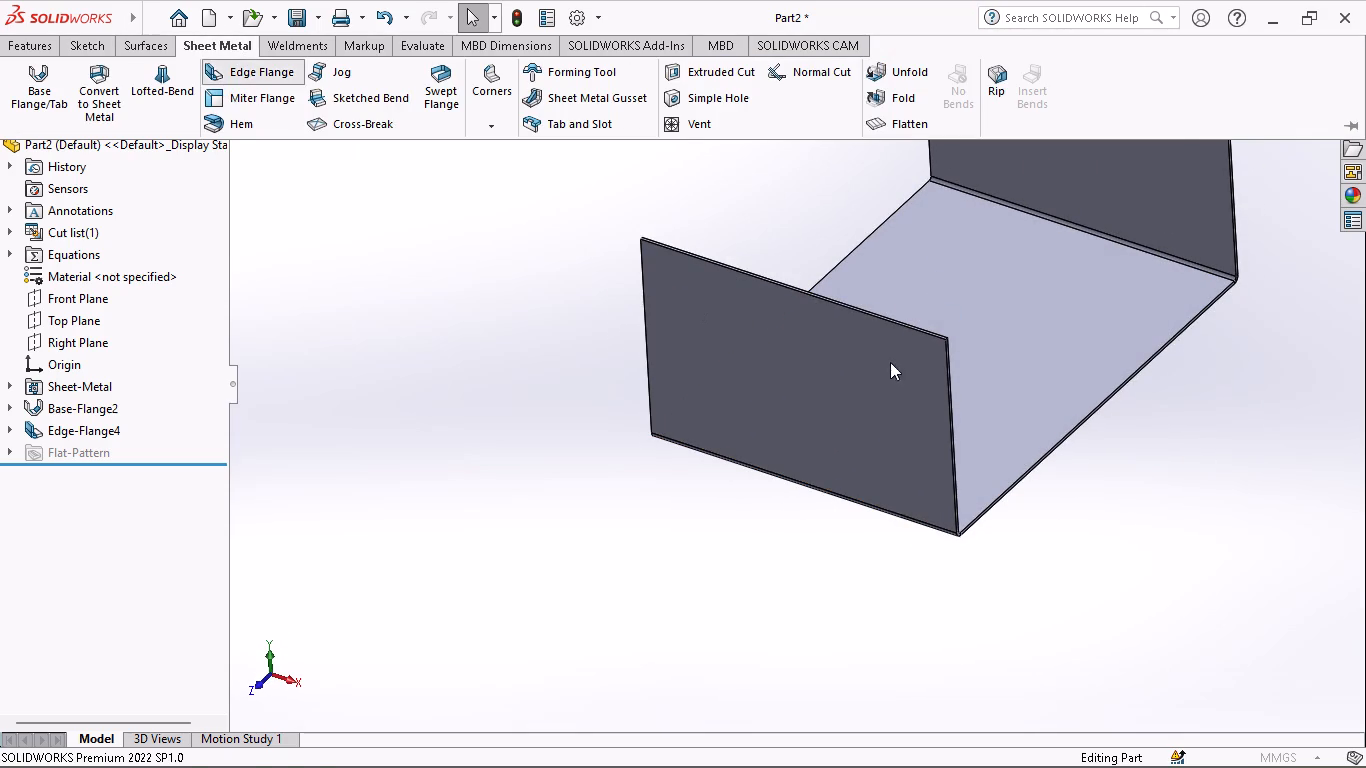
left_click(890, 319)
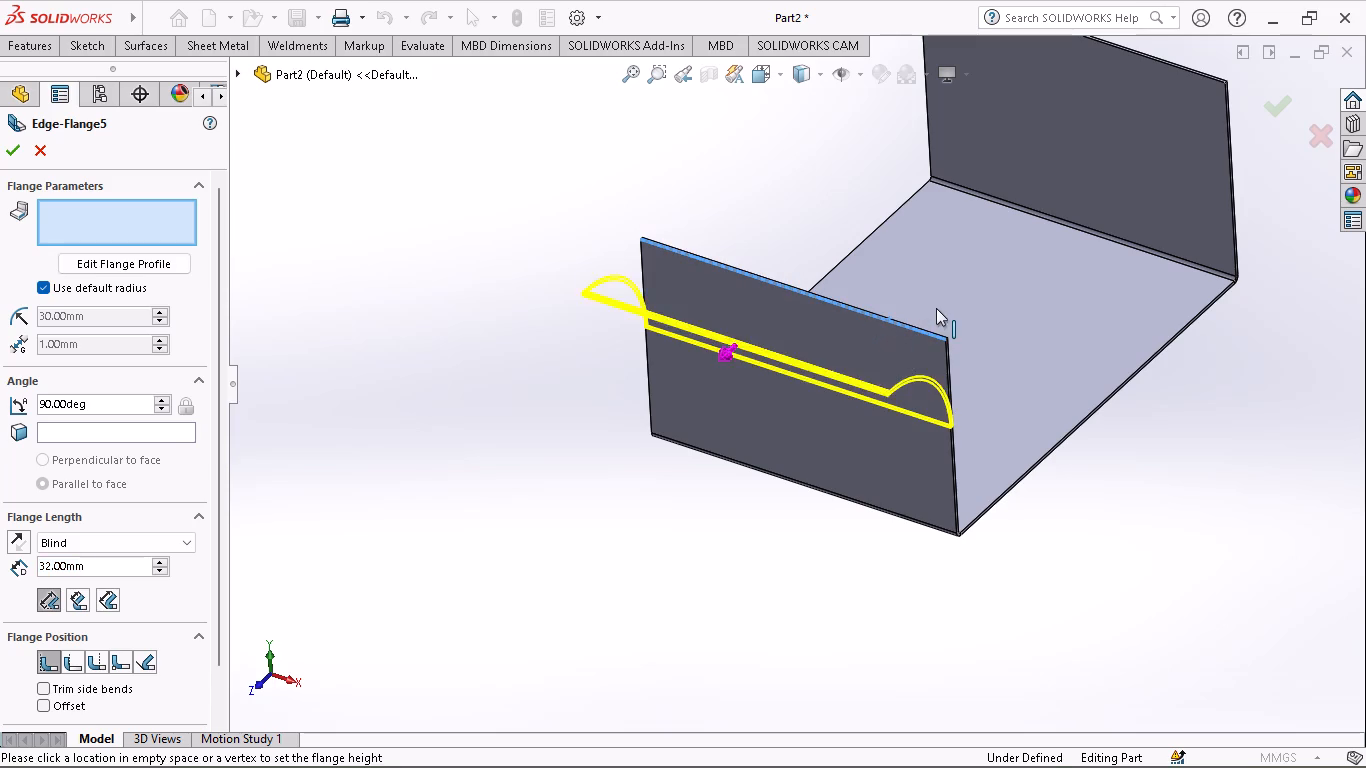
left_click(983, 289)
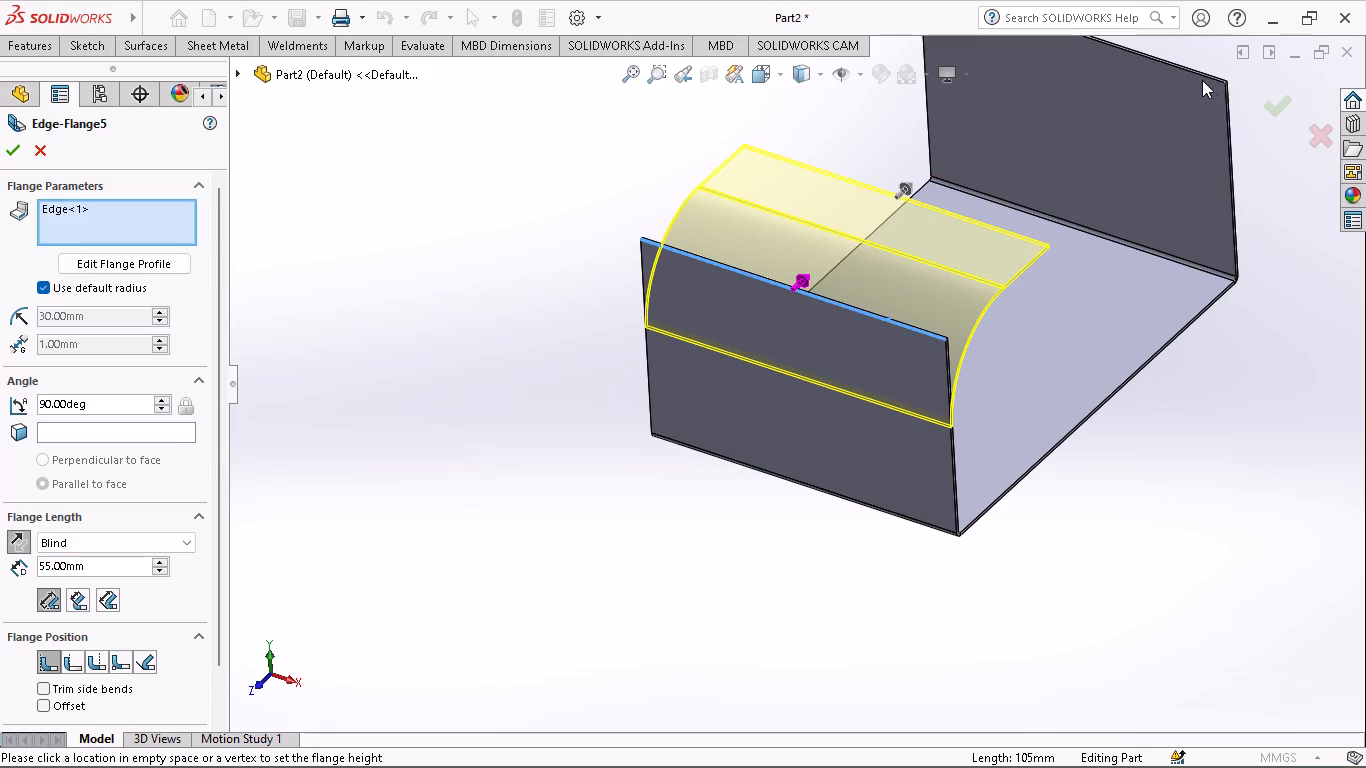
left_click(1210, 75)
left_click(1122, 111)
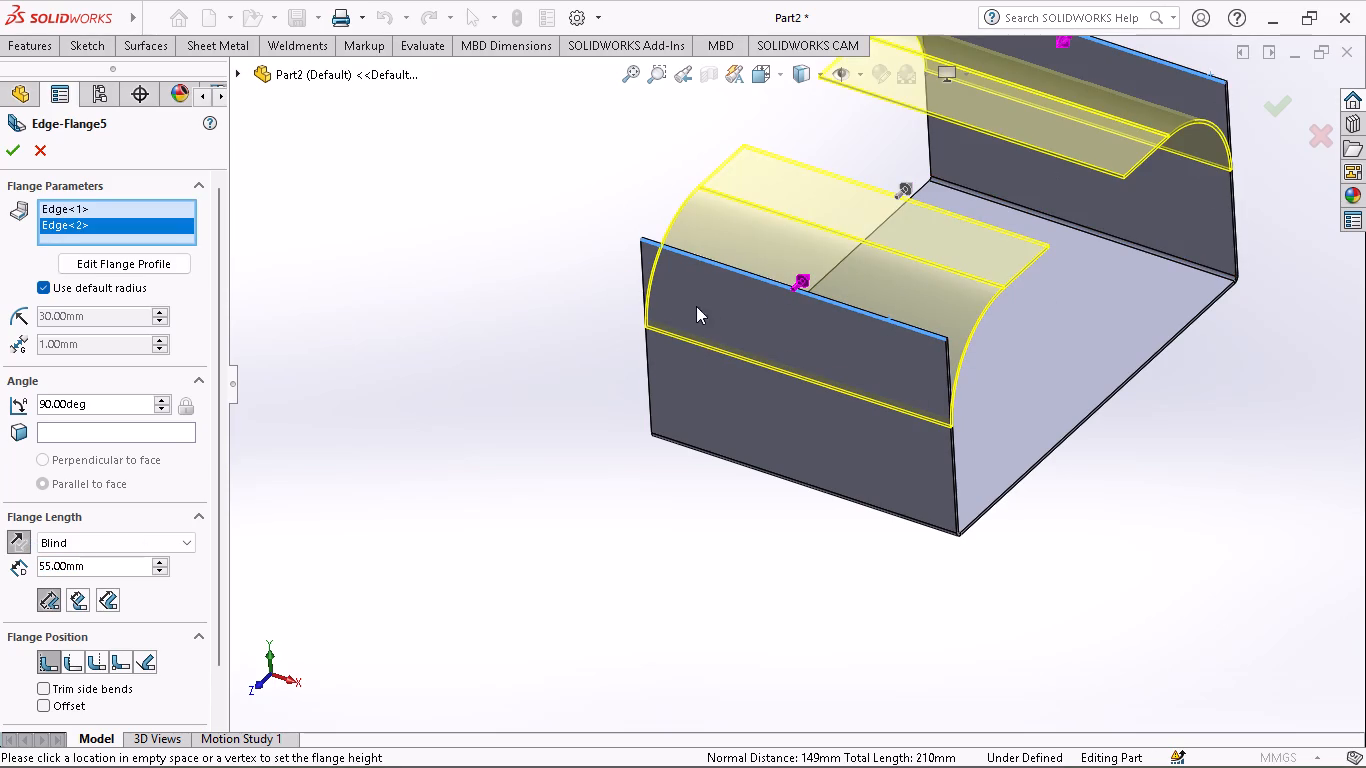
left_click(38, 287)
left_click_drag(101, 317, 0, 315)
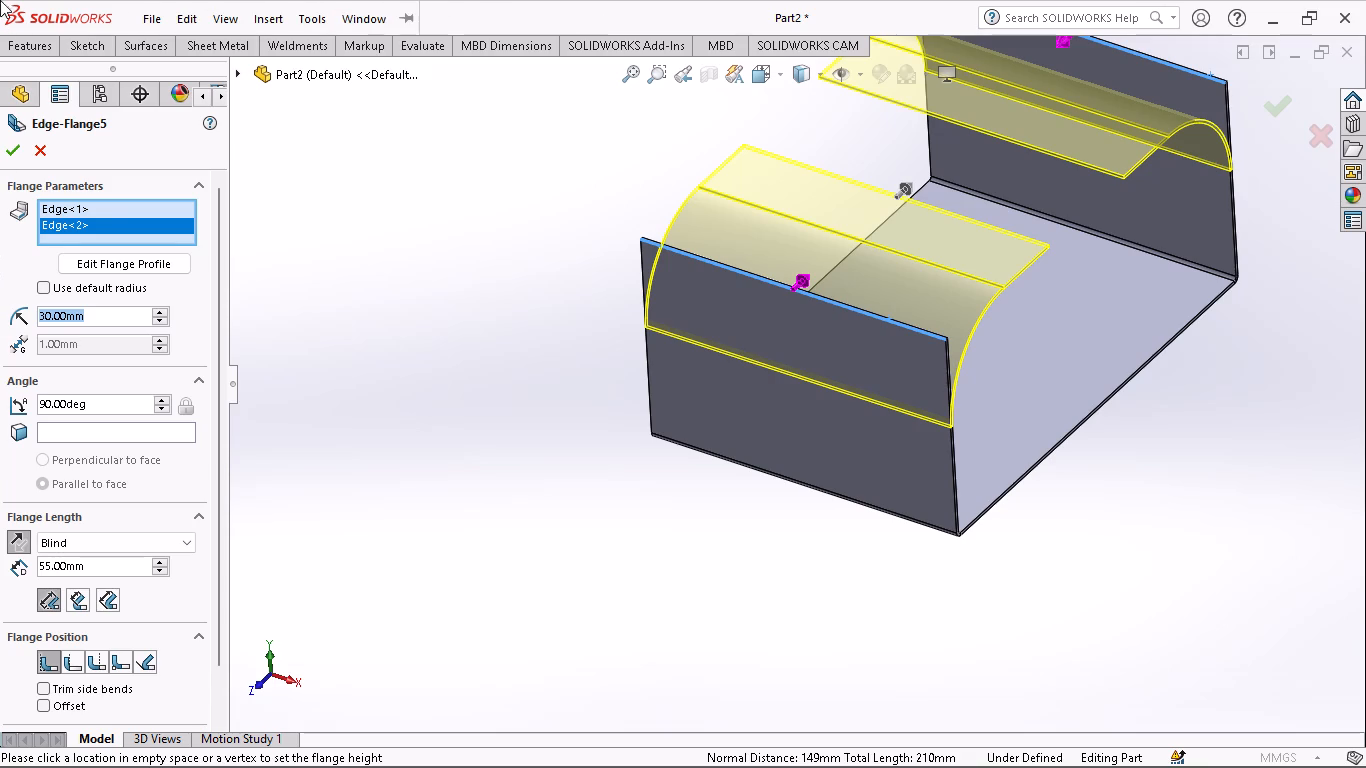
key("5")
key("Return")
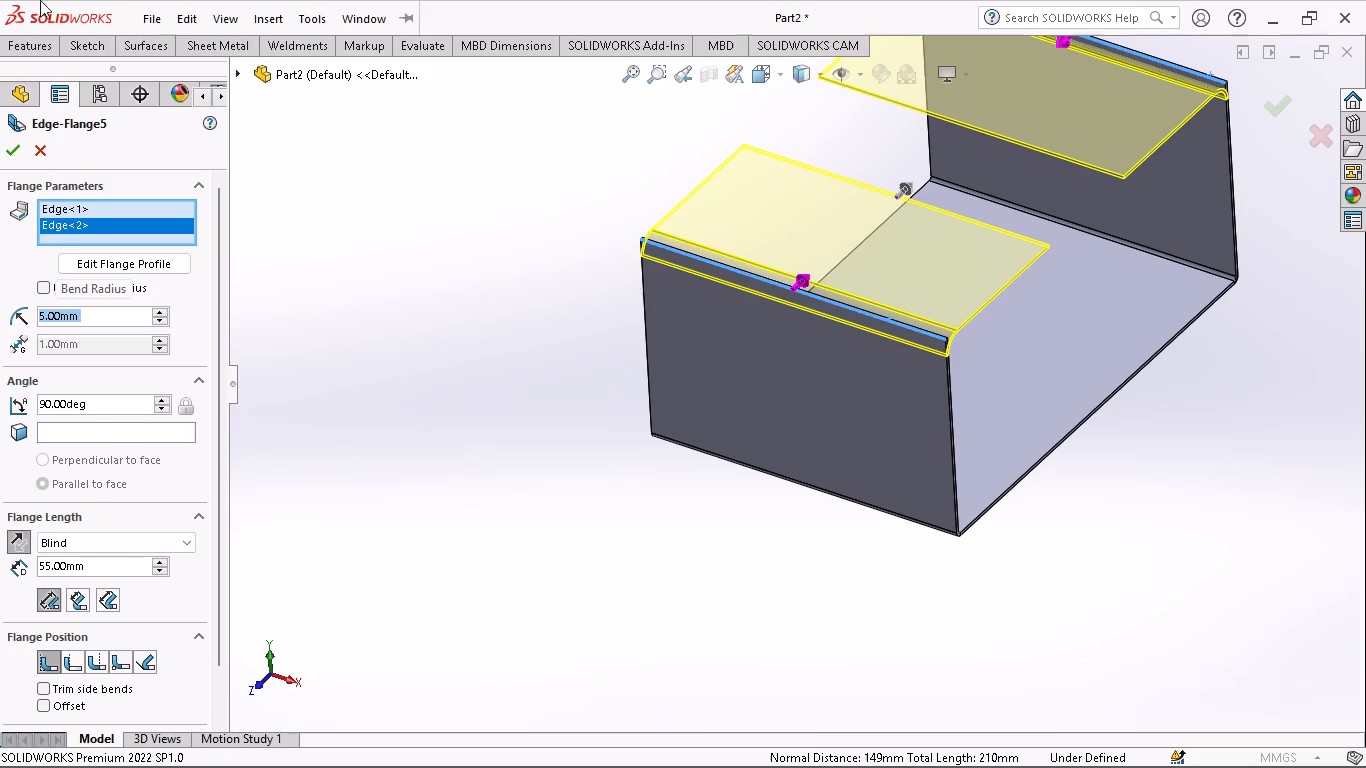
key("1")
key("Return")
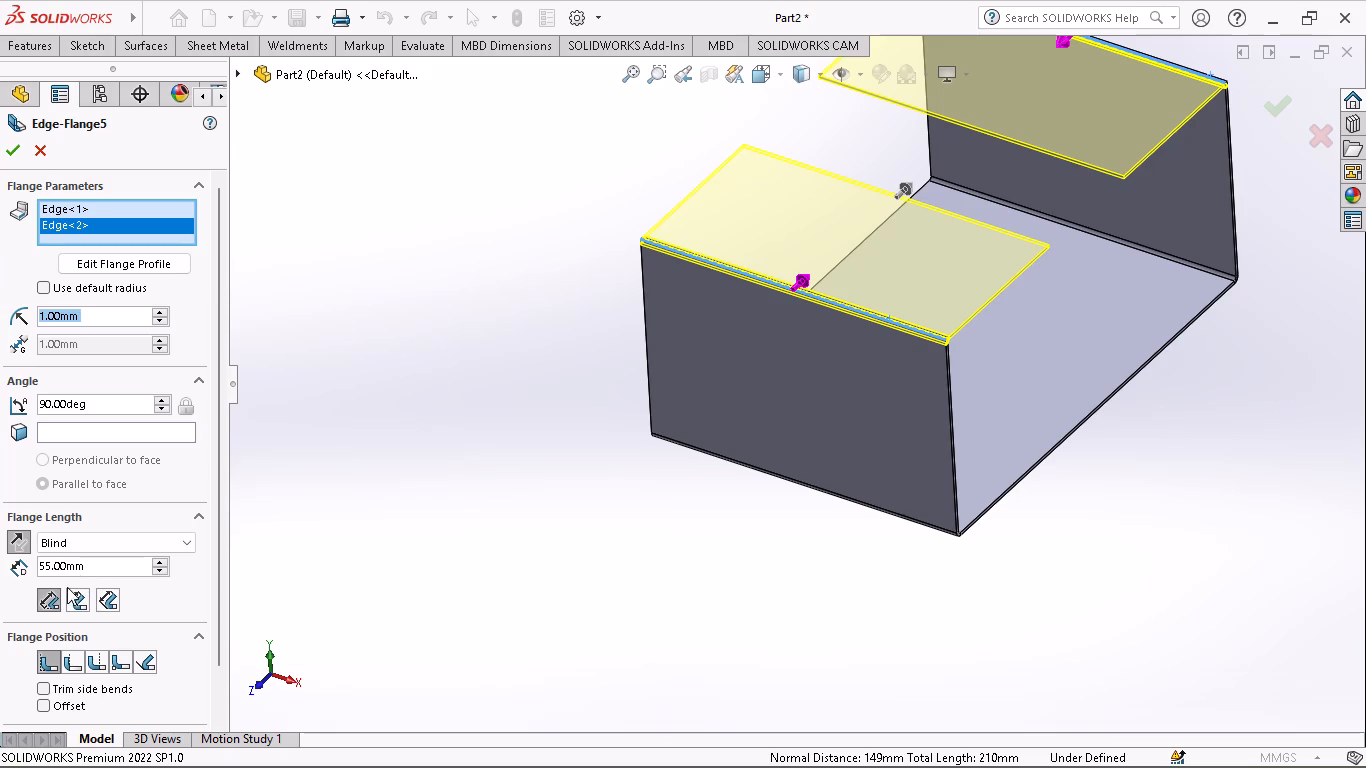
left_click_drag(84, 566, 0, 567)
key("5")
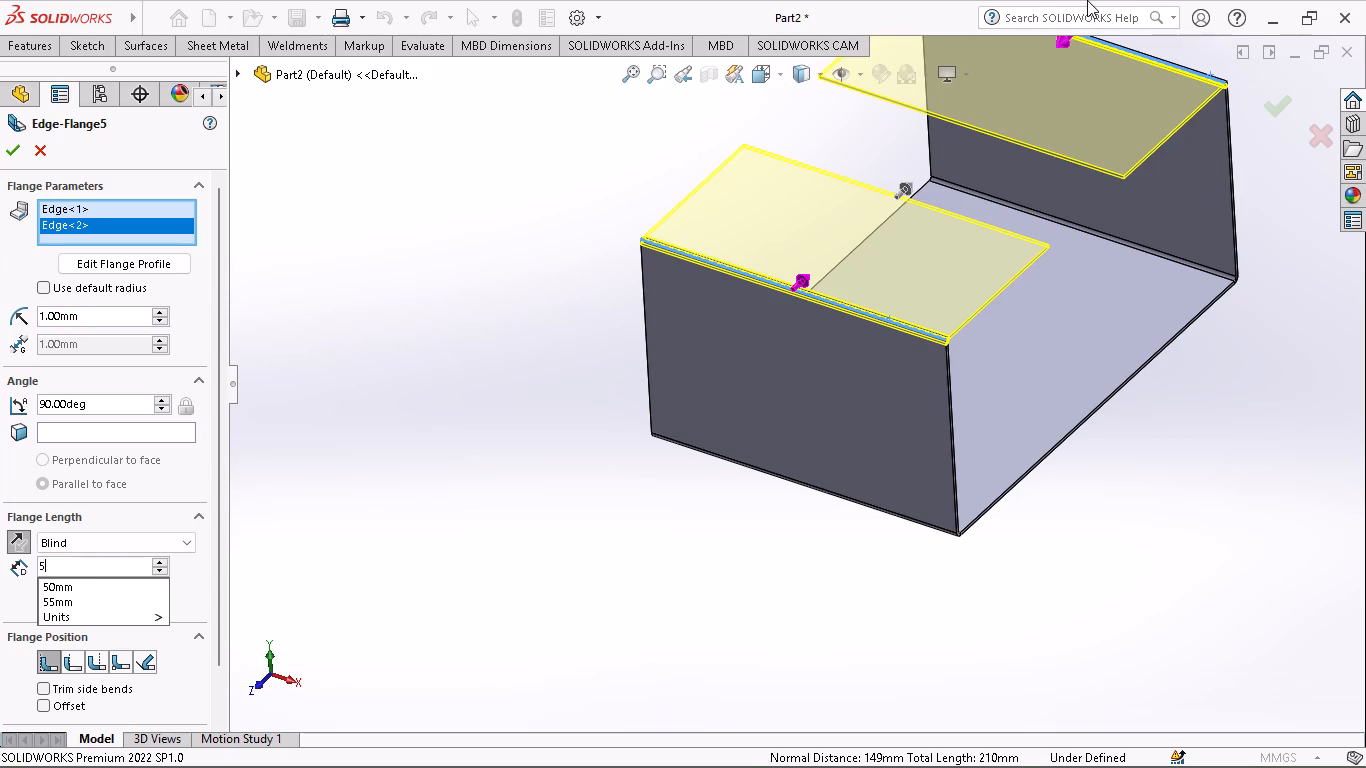
key("Return")
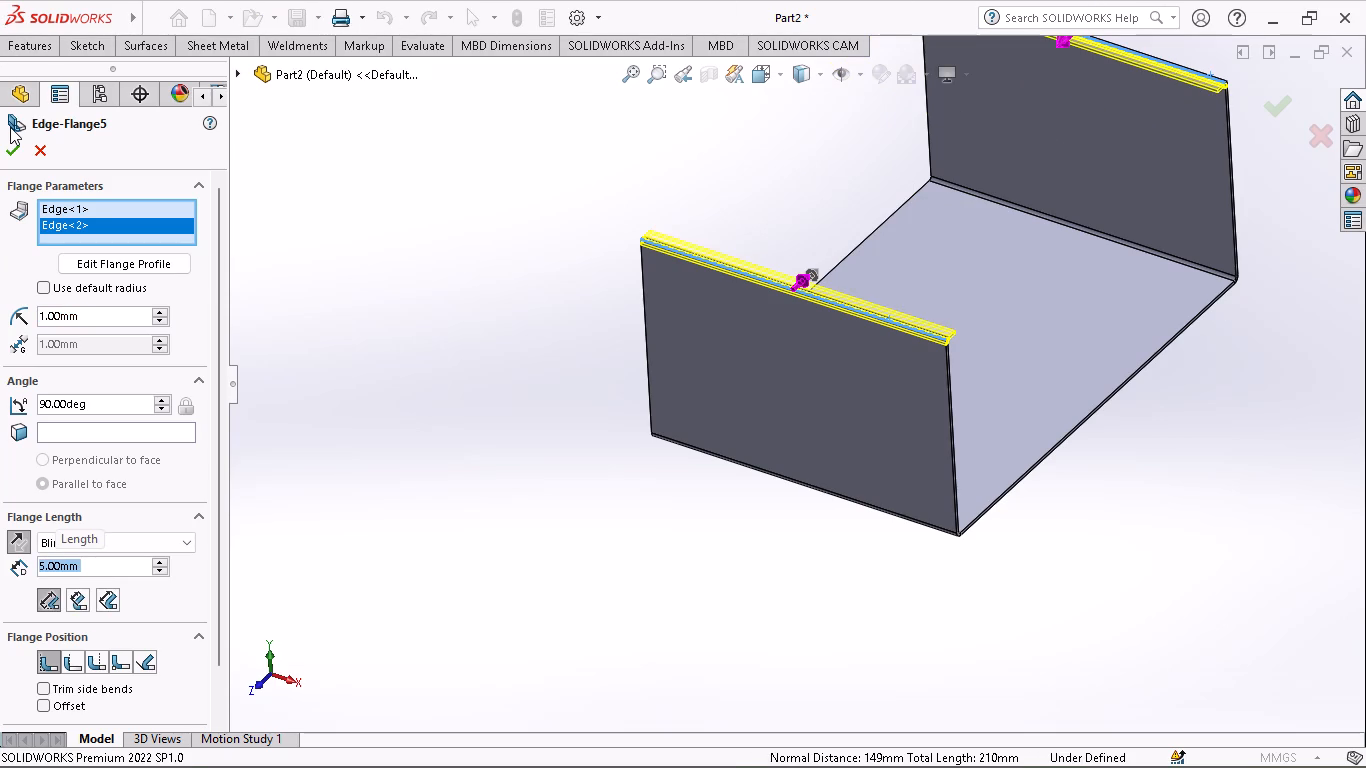
left_click(11, 159)
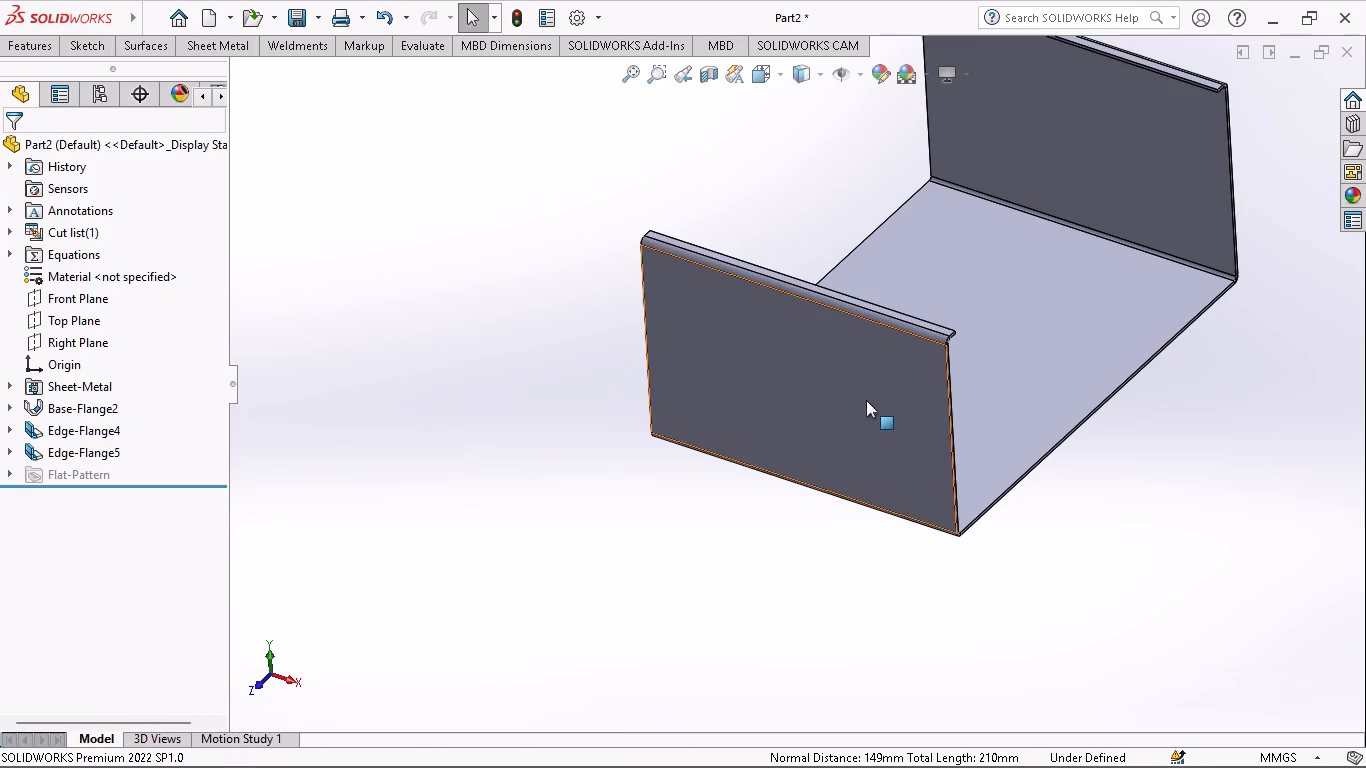
Open a new sketch on the outer face of the front wall.
middle_click_drag(859, 414, 880, 374)
middle_click_drag(863, 375, 898, 324)
left_click(902, 306)
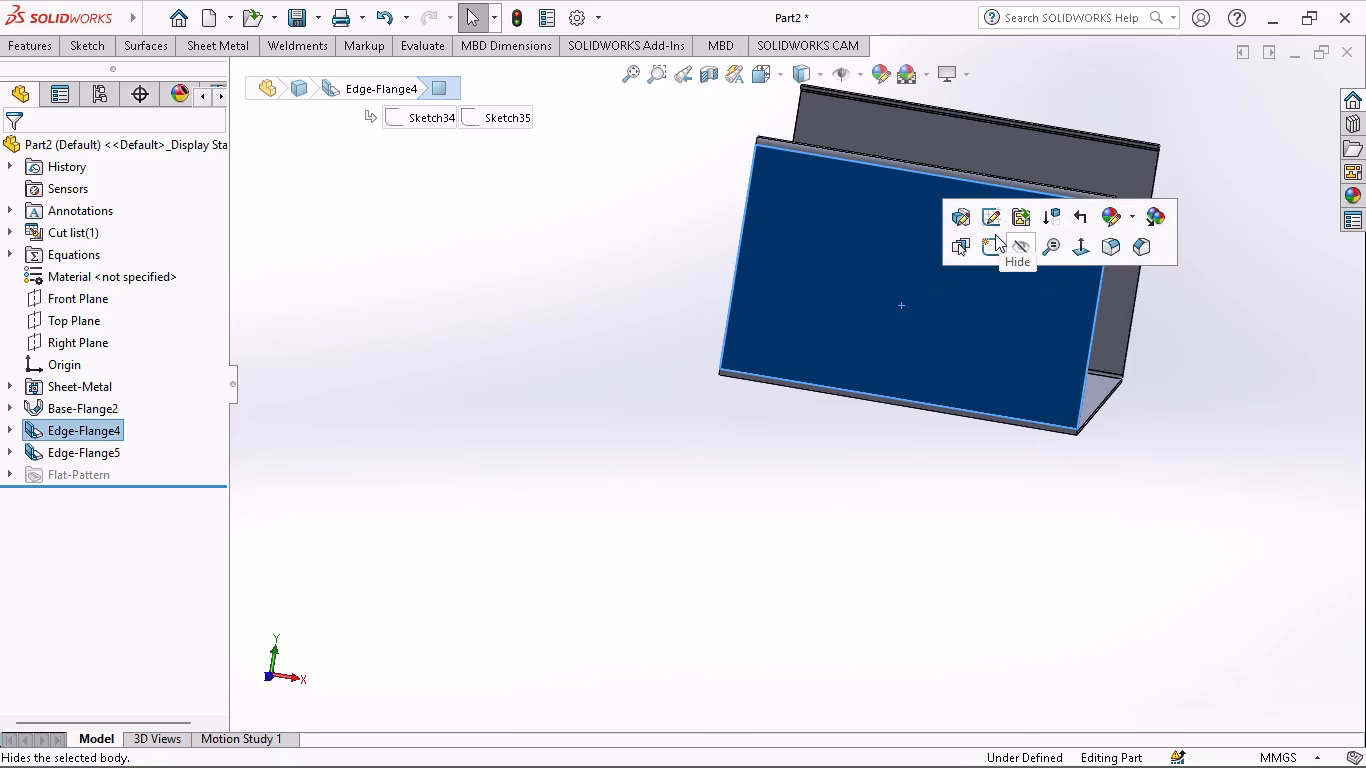
left_click(985, 257)
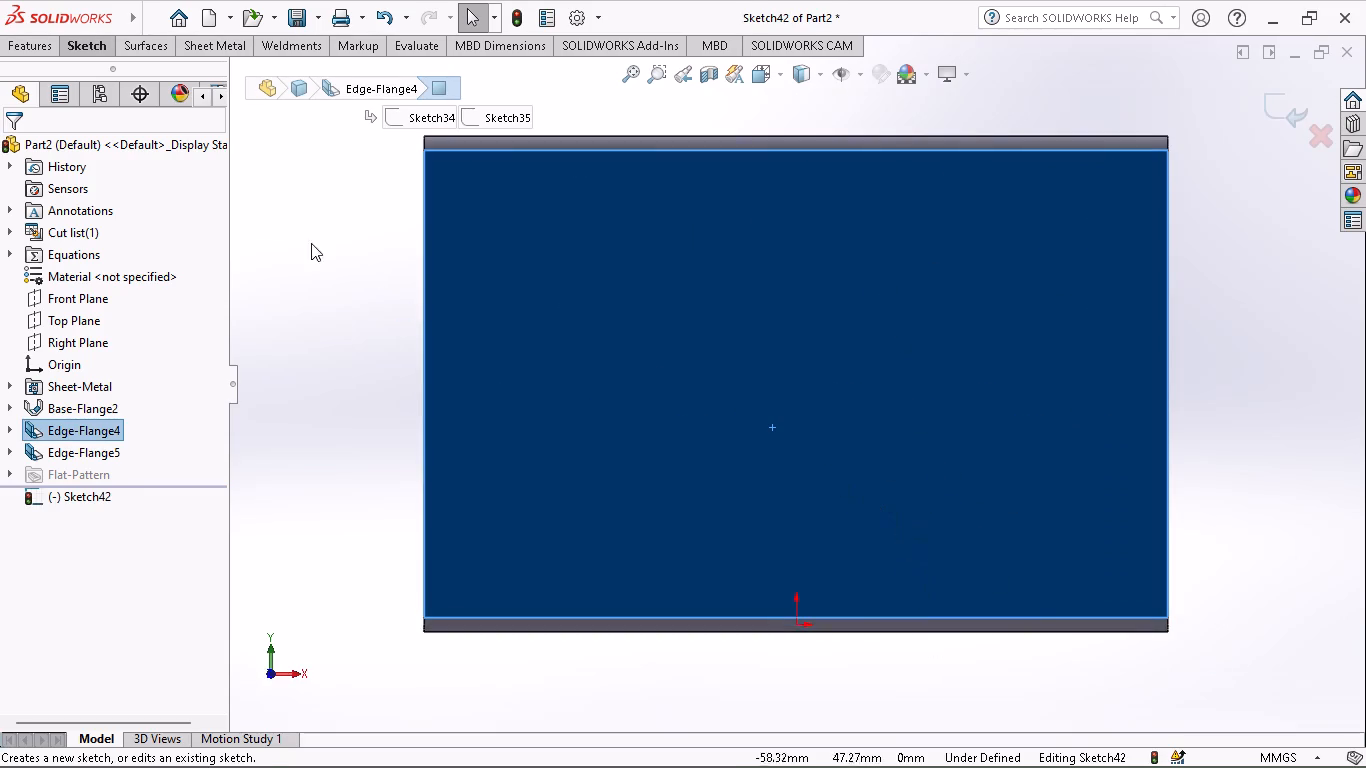
Sketch two concentric circles on the front wall with radii of about 24.8 mm and 19.7 mm.
left_click(76, 51)
left_click(168, 76)
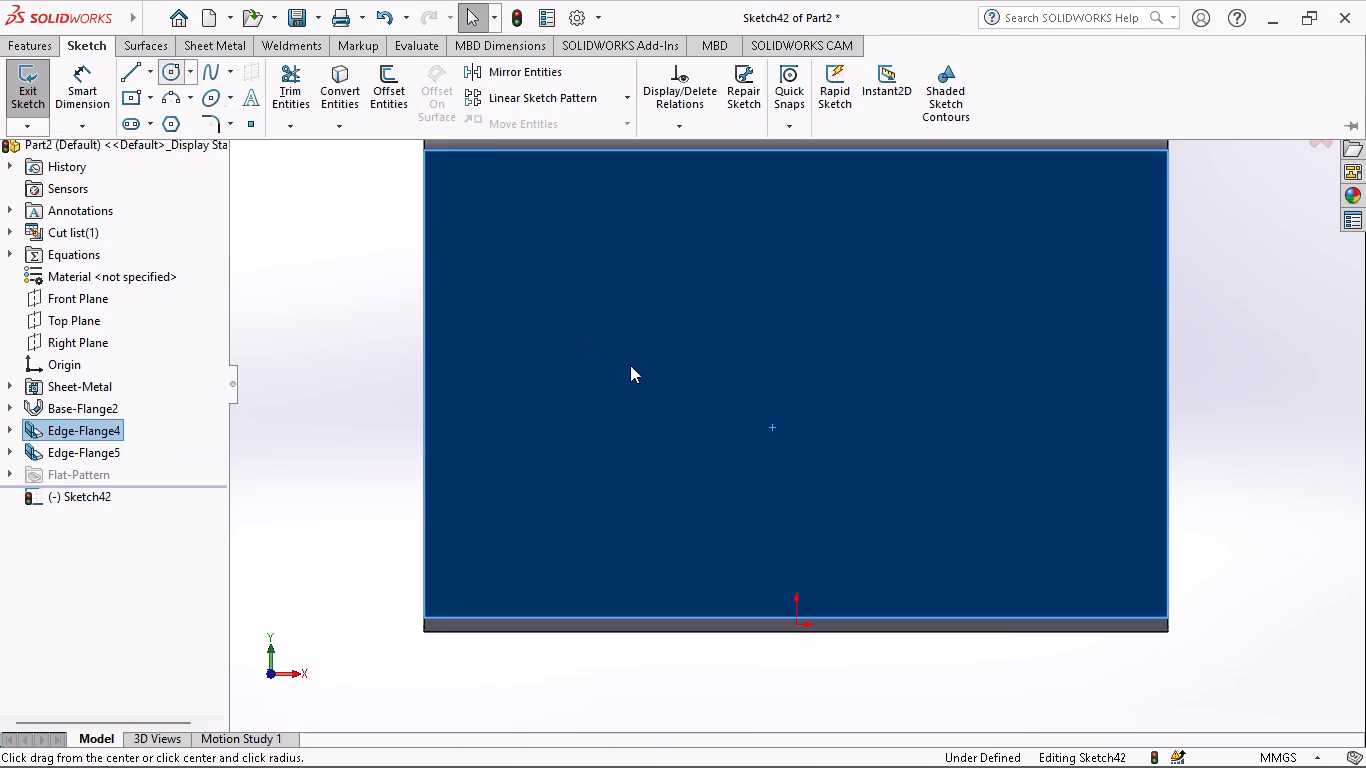
left_click(691, 386)
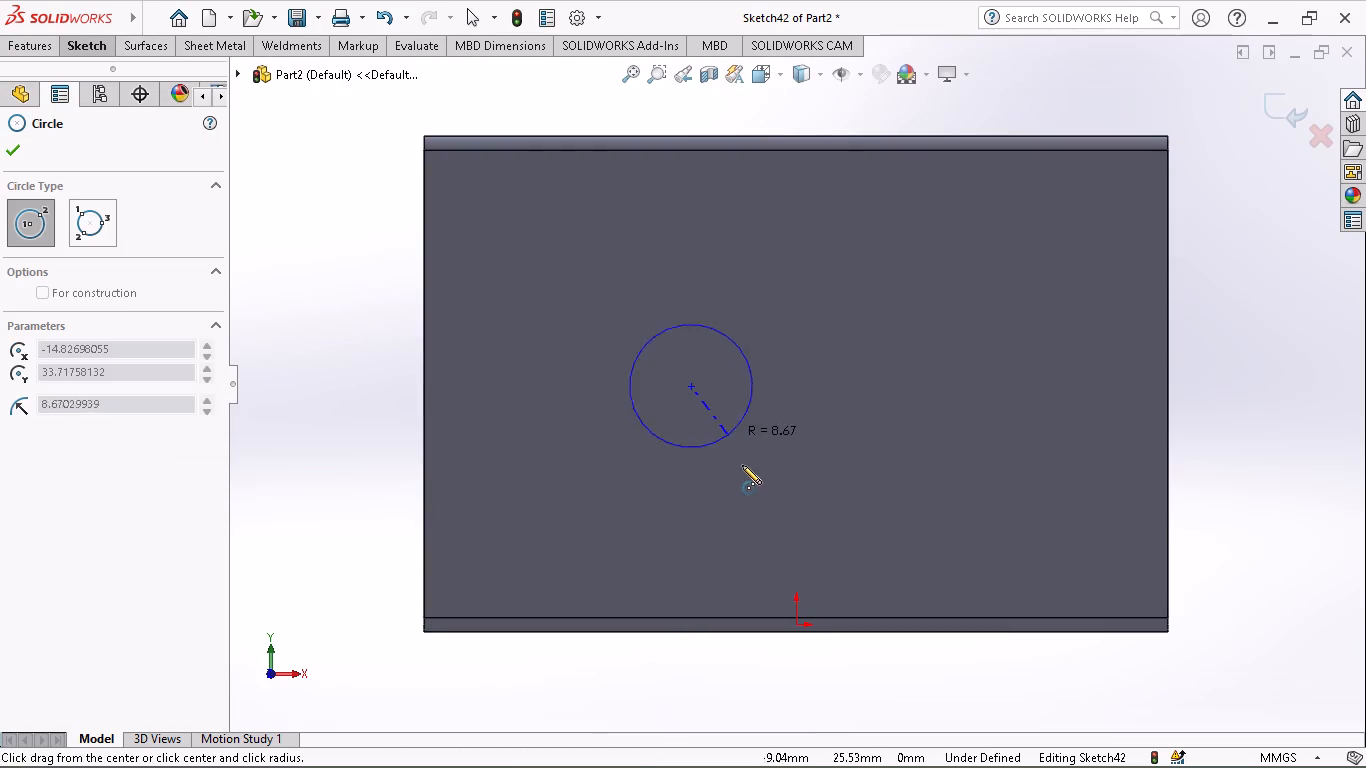
left_click(787, 533)
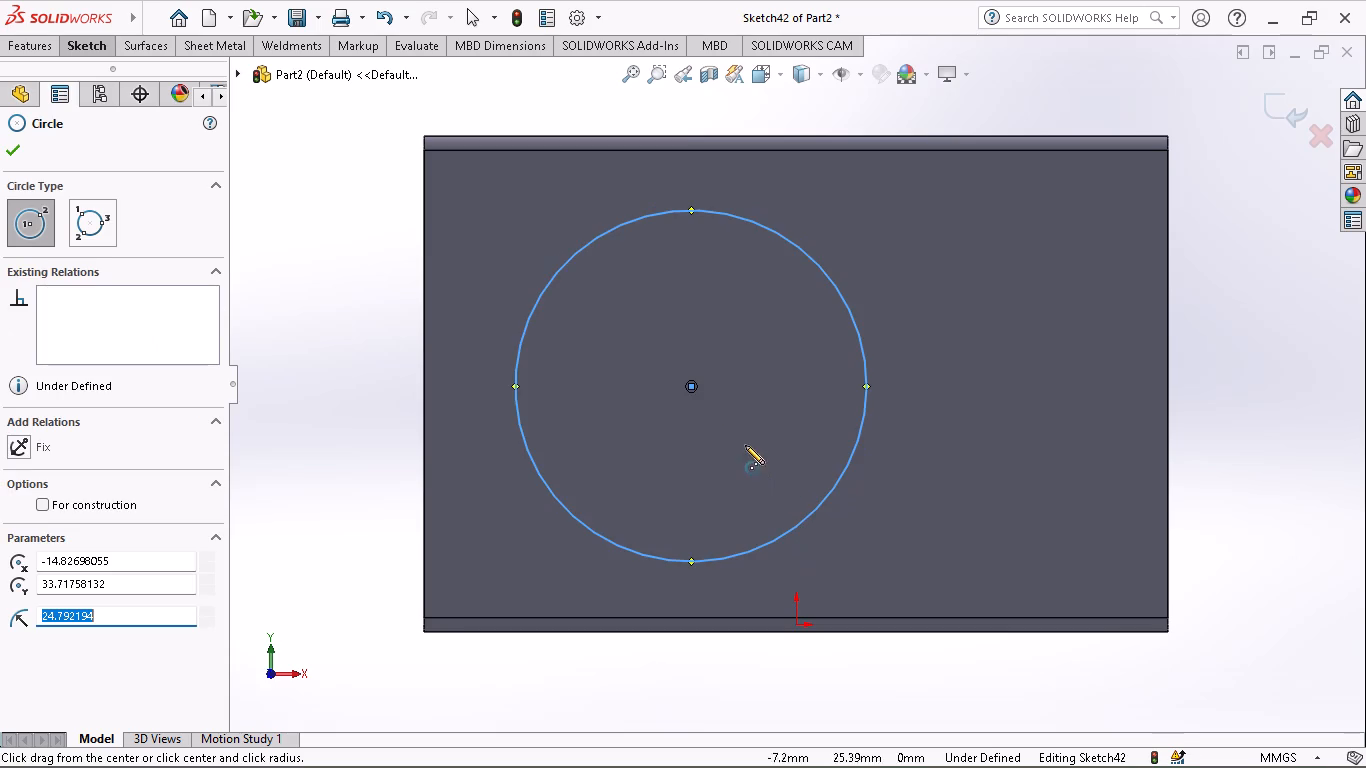
left_click(691, 383)
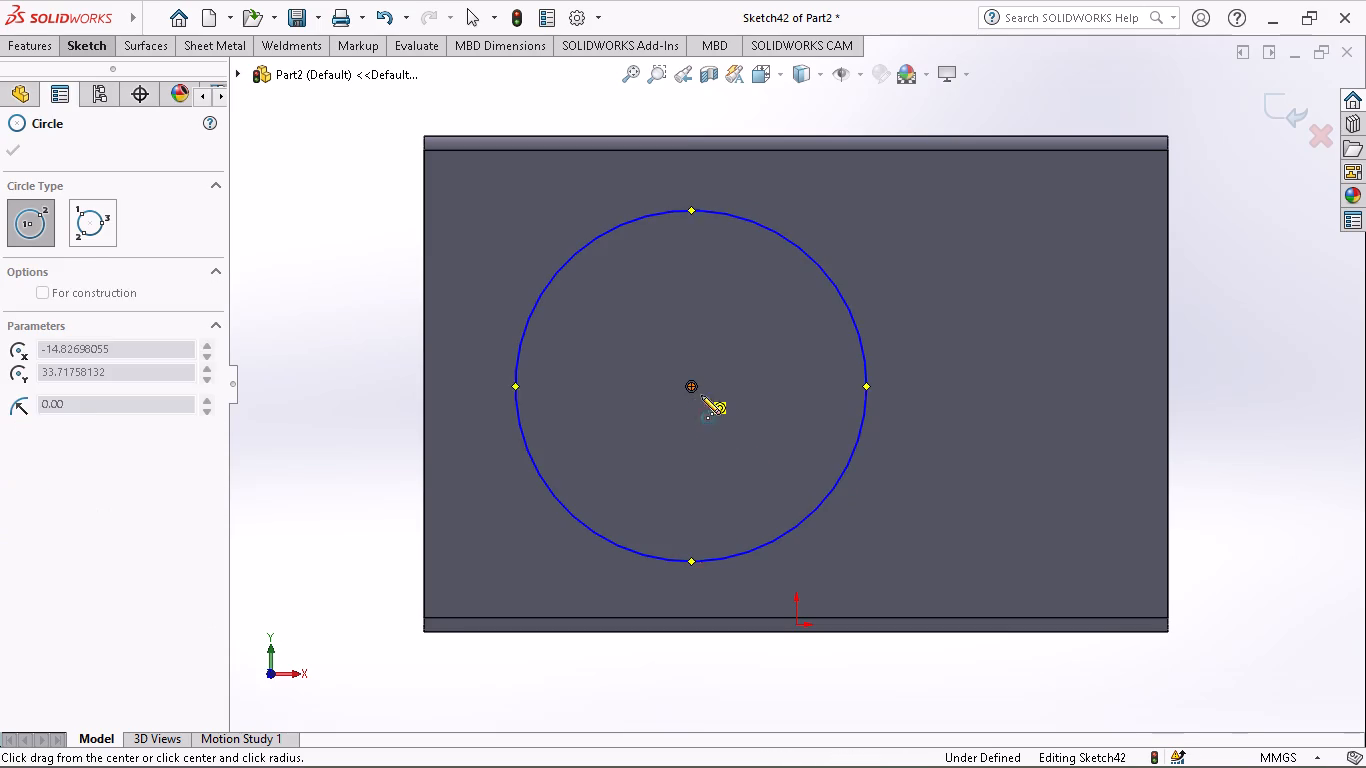
left_click(759, 508)
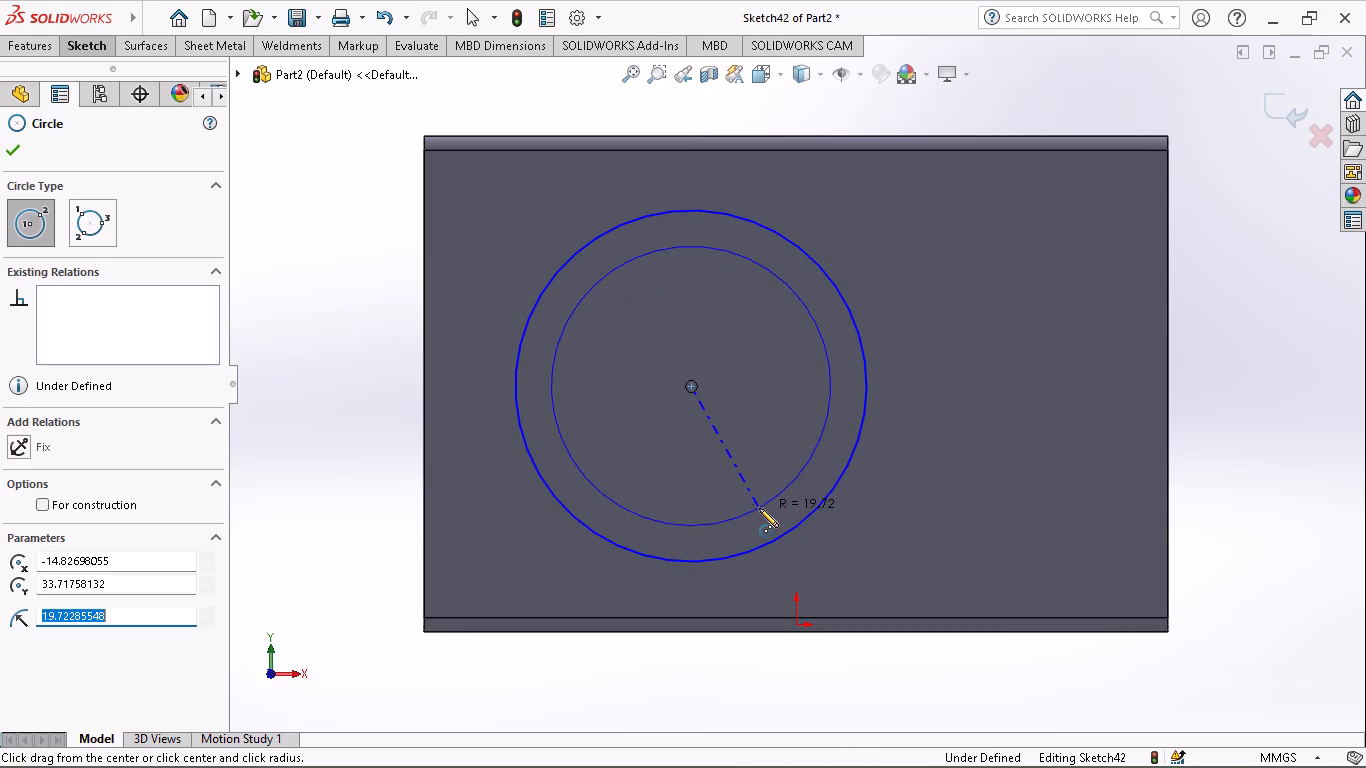
Dimension the smaller circle's diameter at 50 mm, and change that dimension to 55 mm so it becomes the outer circle.
left_click(90, 40)
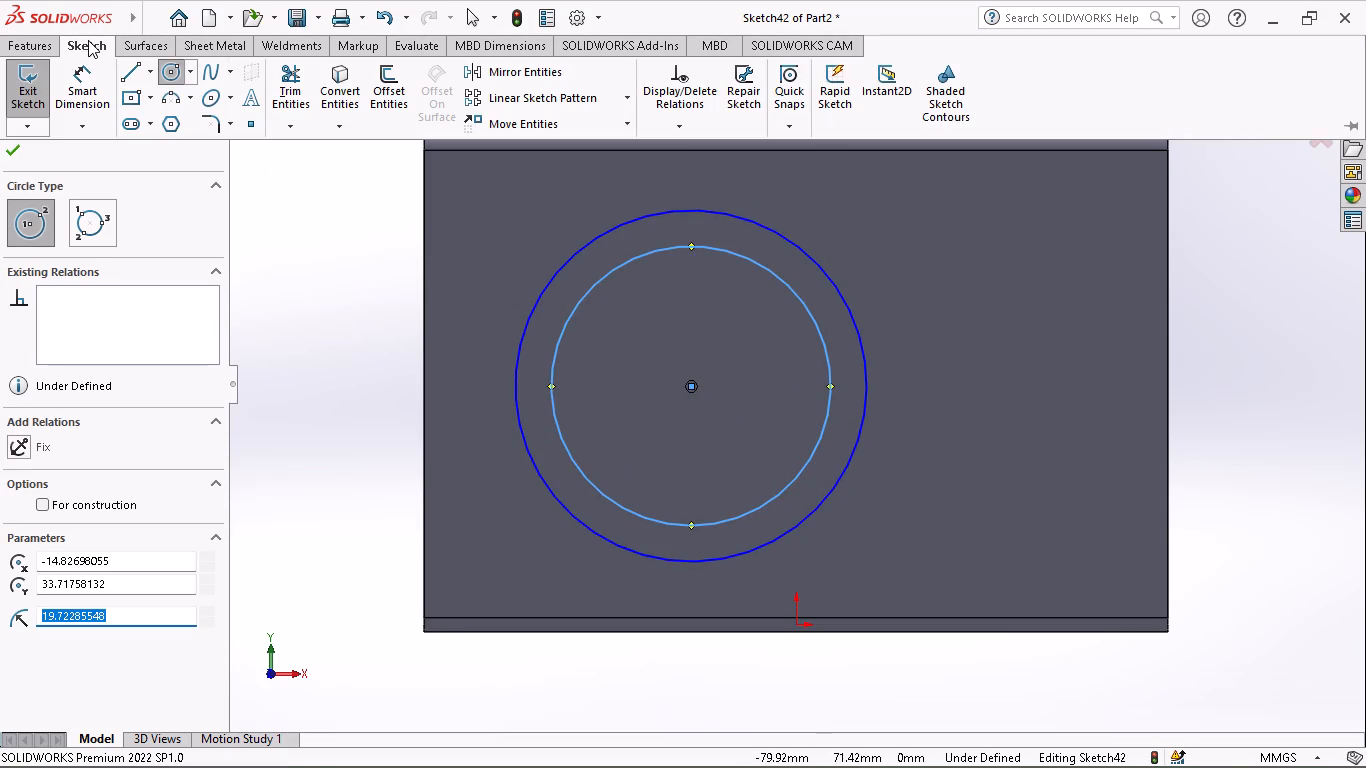
left_click(86, 100)
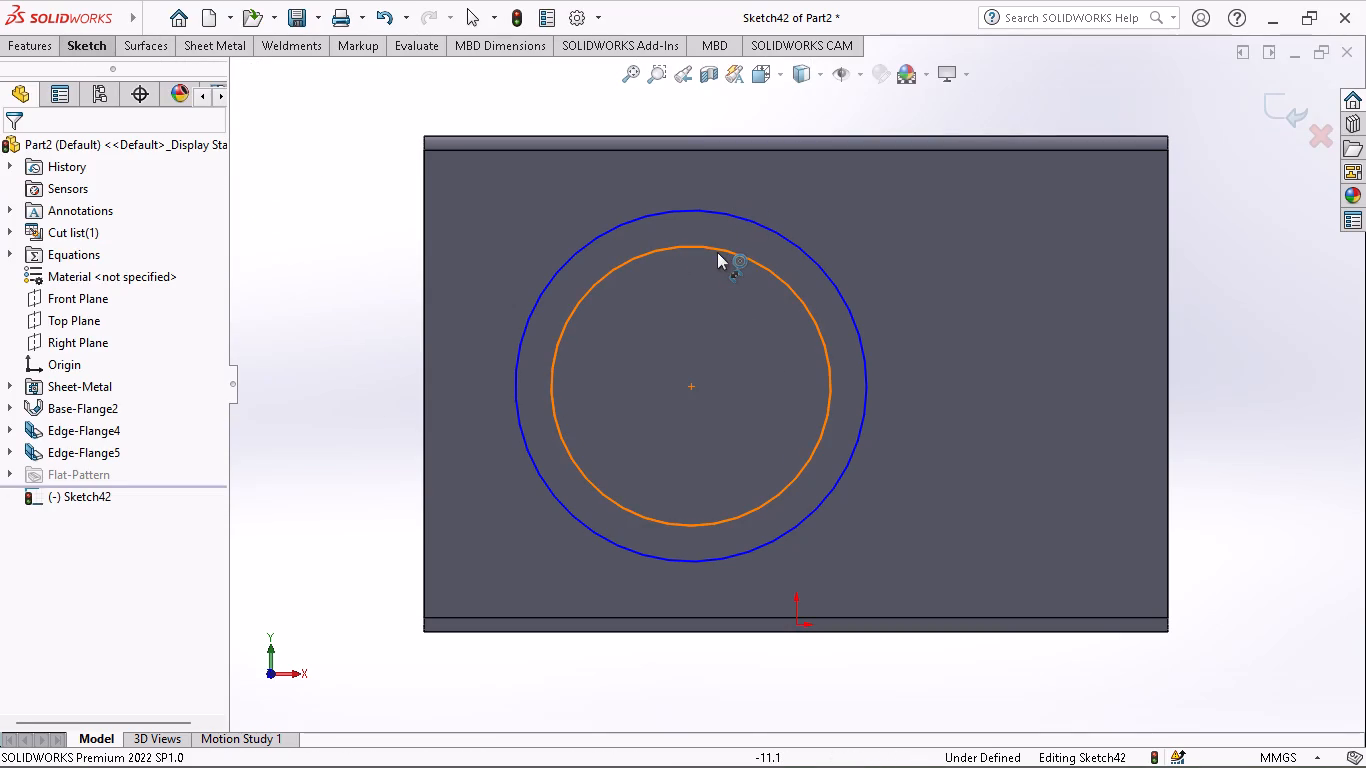
left_click(718, 246)
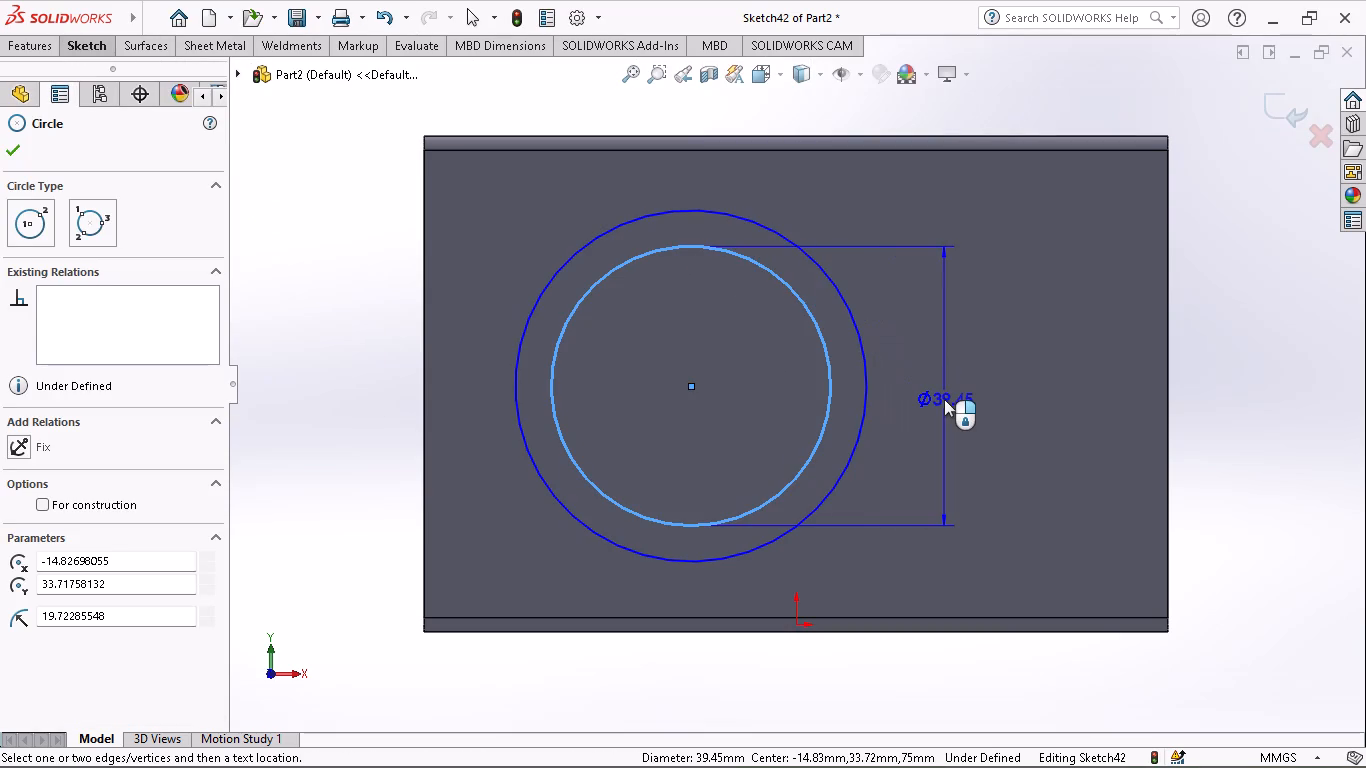
left_click(944, 399)
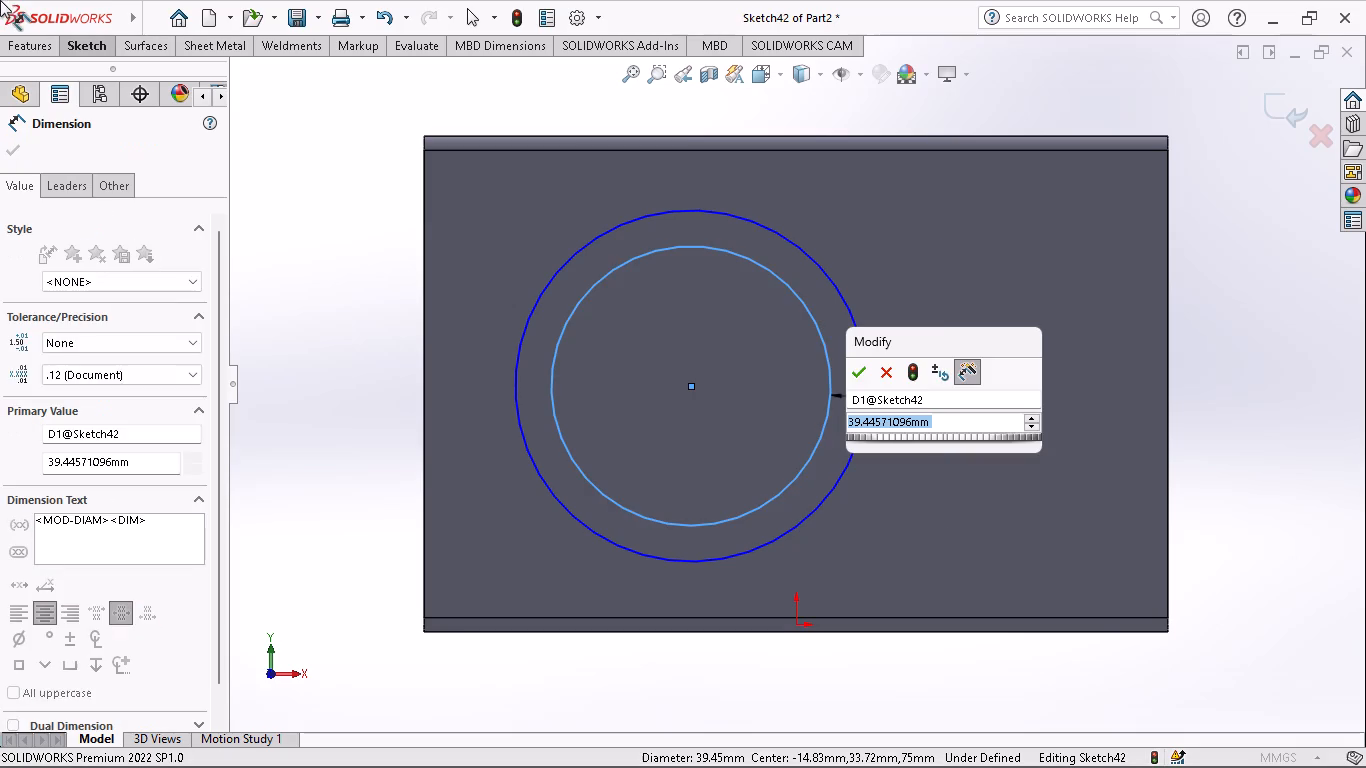
type("50")
key("Return")
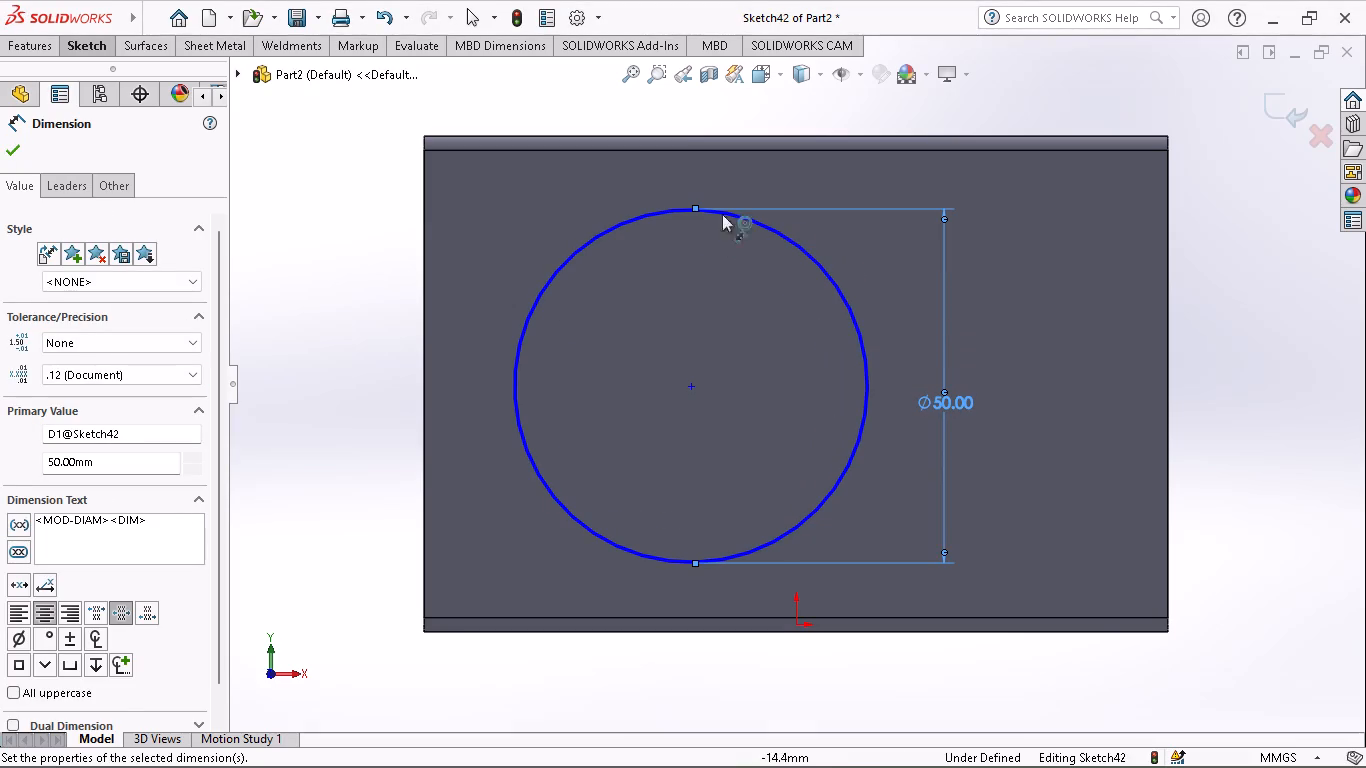
double_click(949, 400)
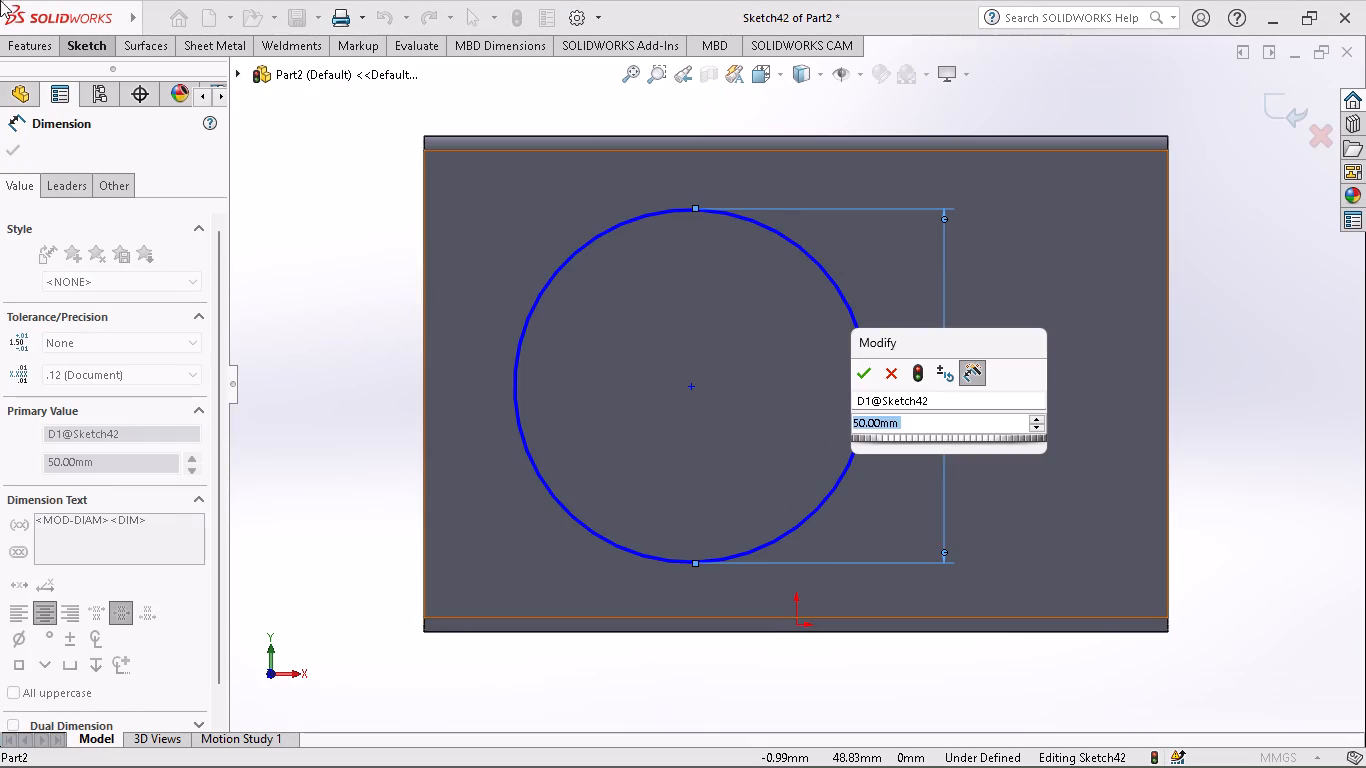
type("55")
key("Return")
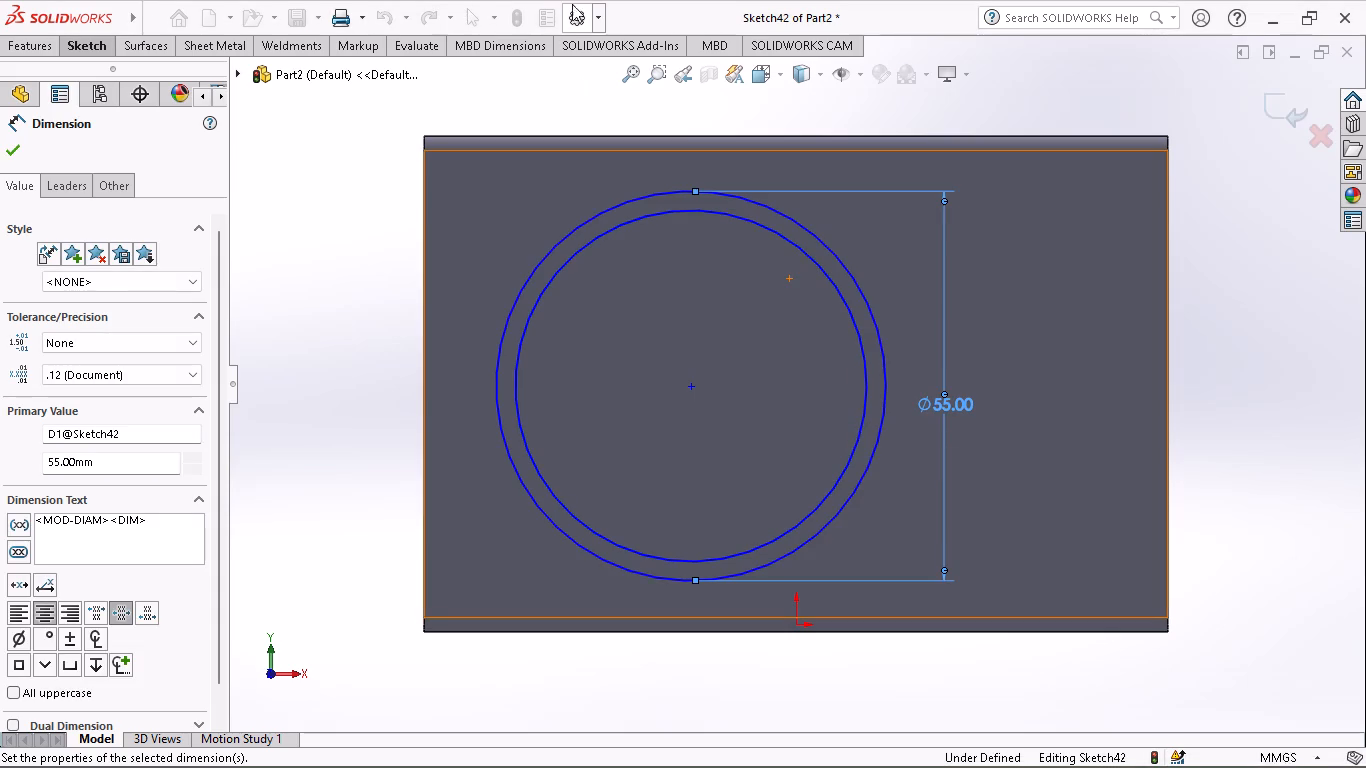
Dimension the other concentric circle's diameter at 50 mm.
left_click(866, 338)
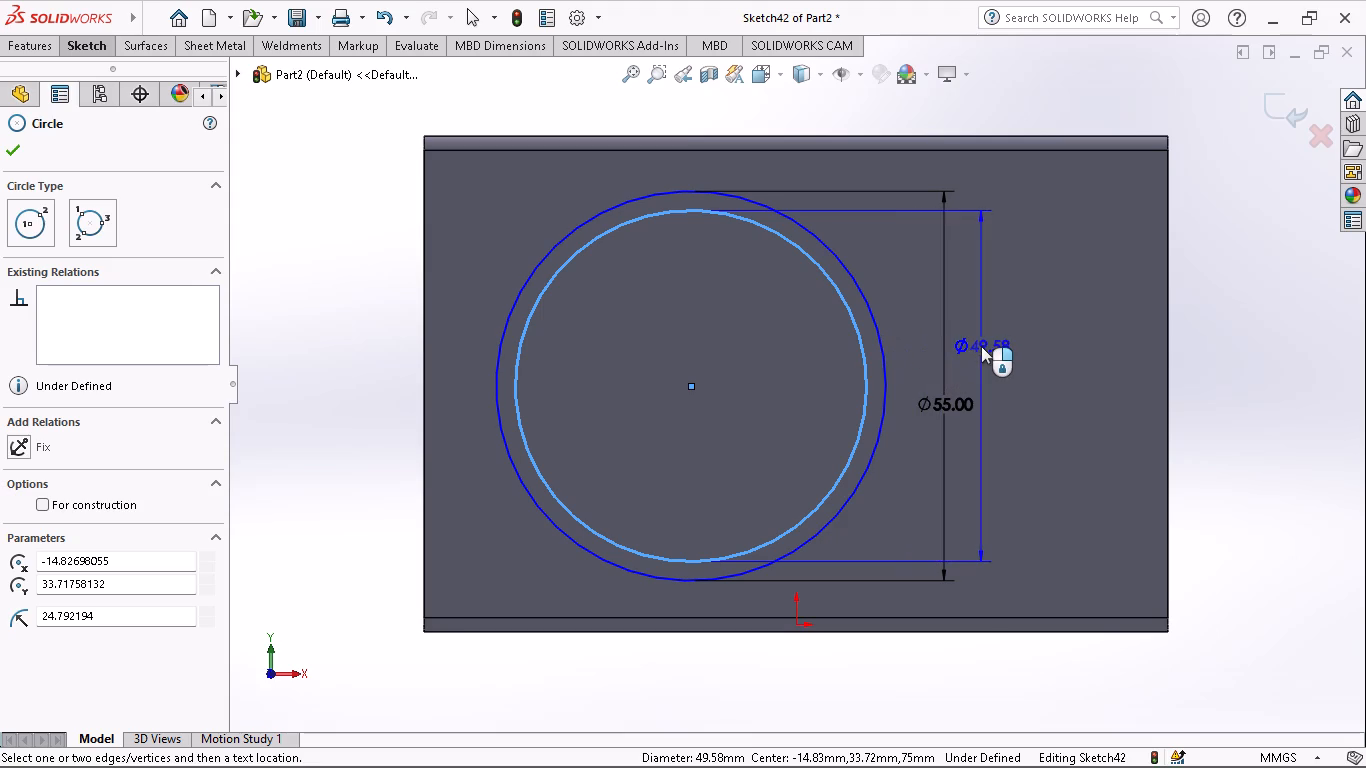
left_click(981, 346)
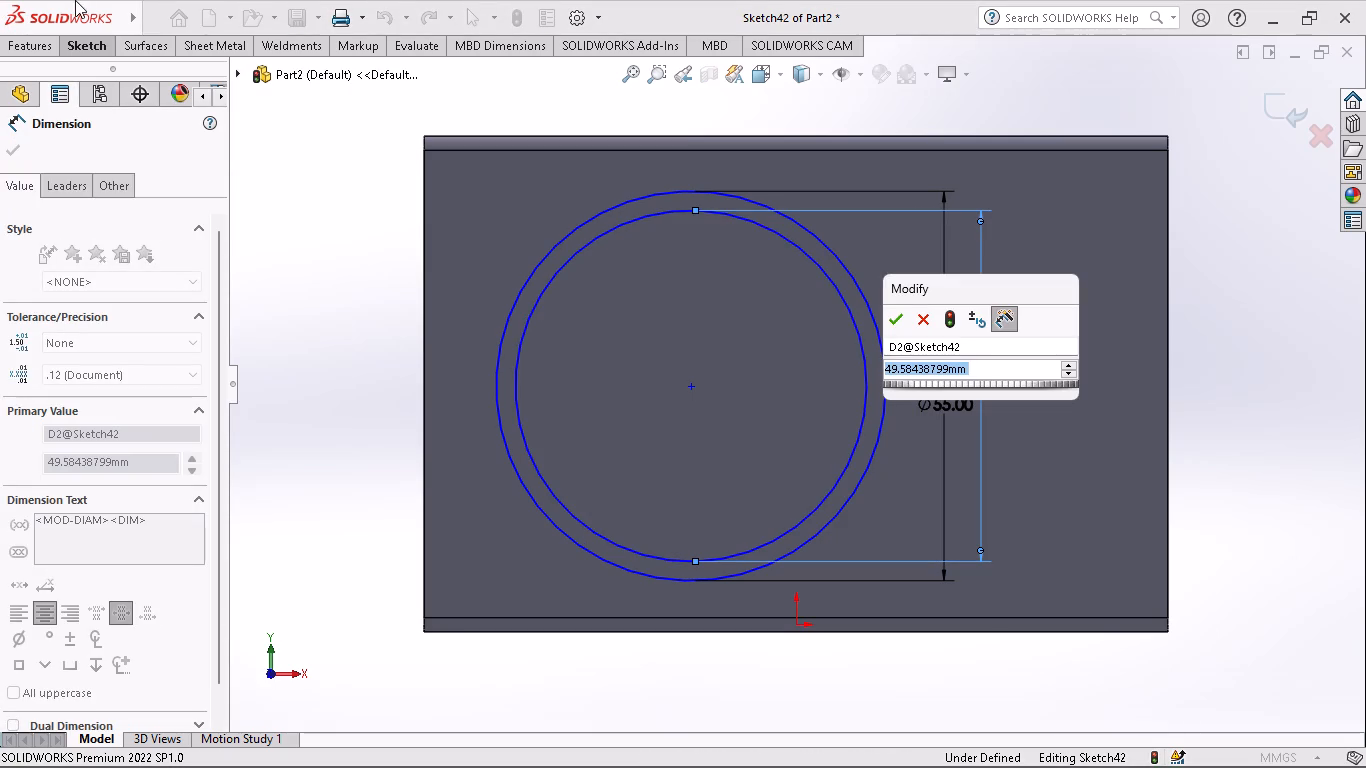
key("5")
key("0")
key("Return")
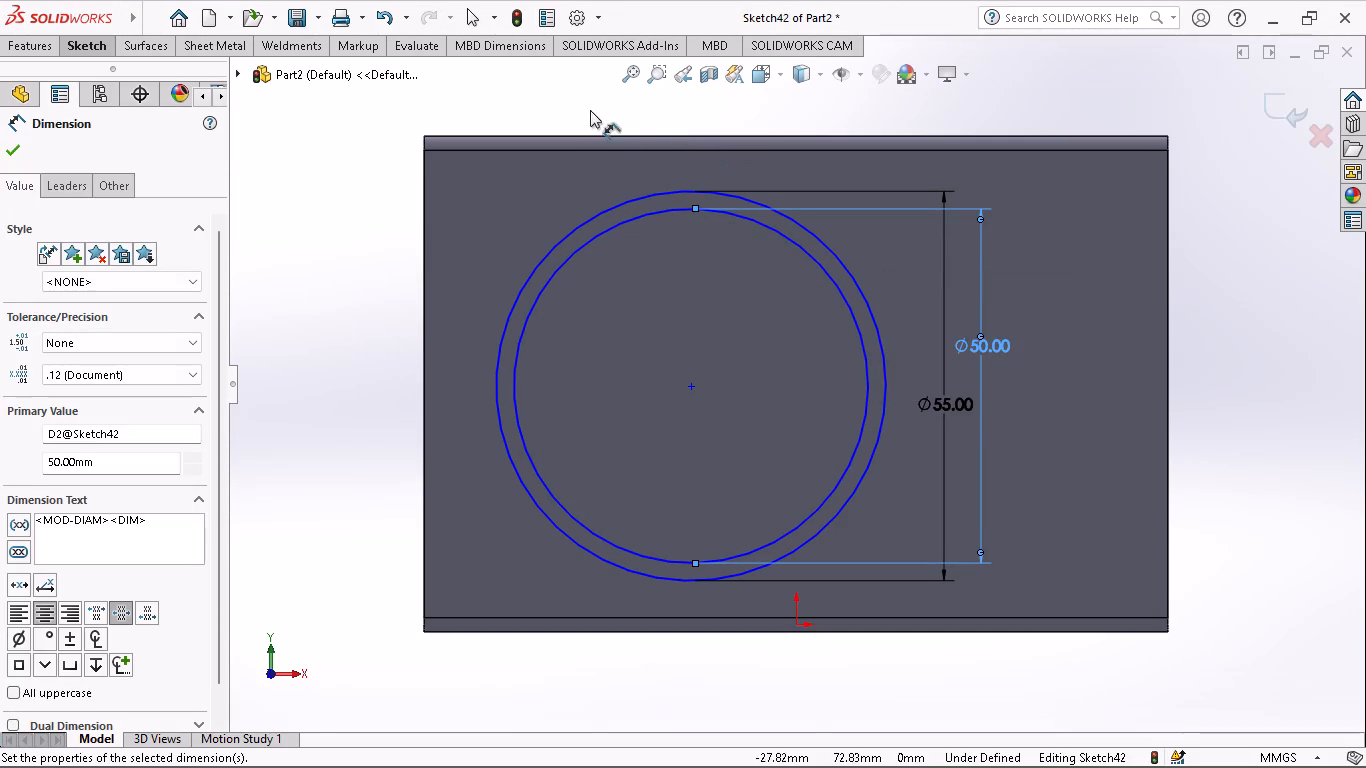
Dimension the circles' centre 35 mm from the front wall's left vertical edge.
left_click(423, 384)
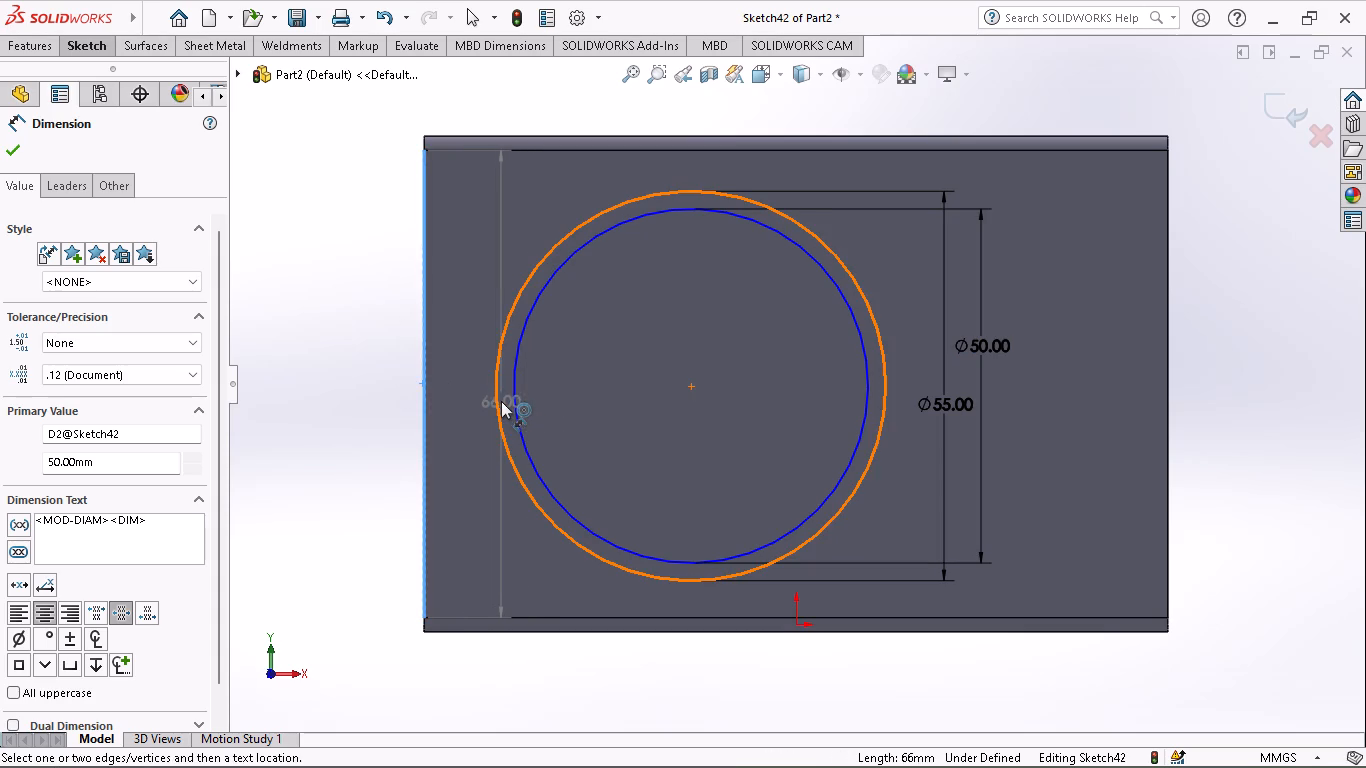
left_click(496, 397)
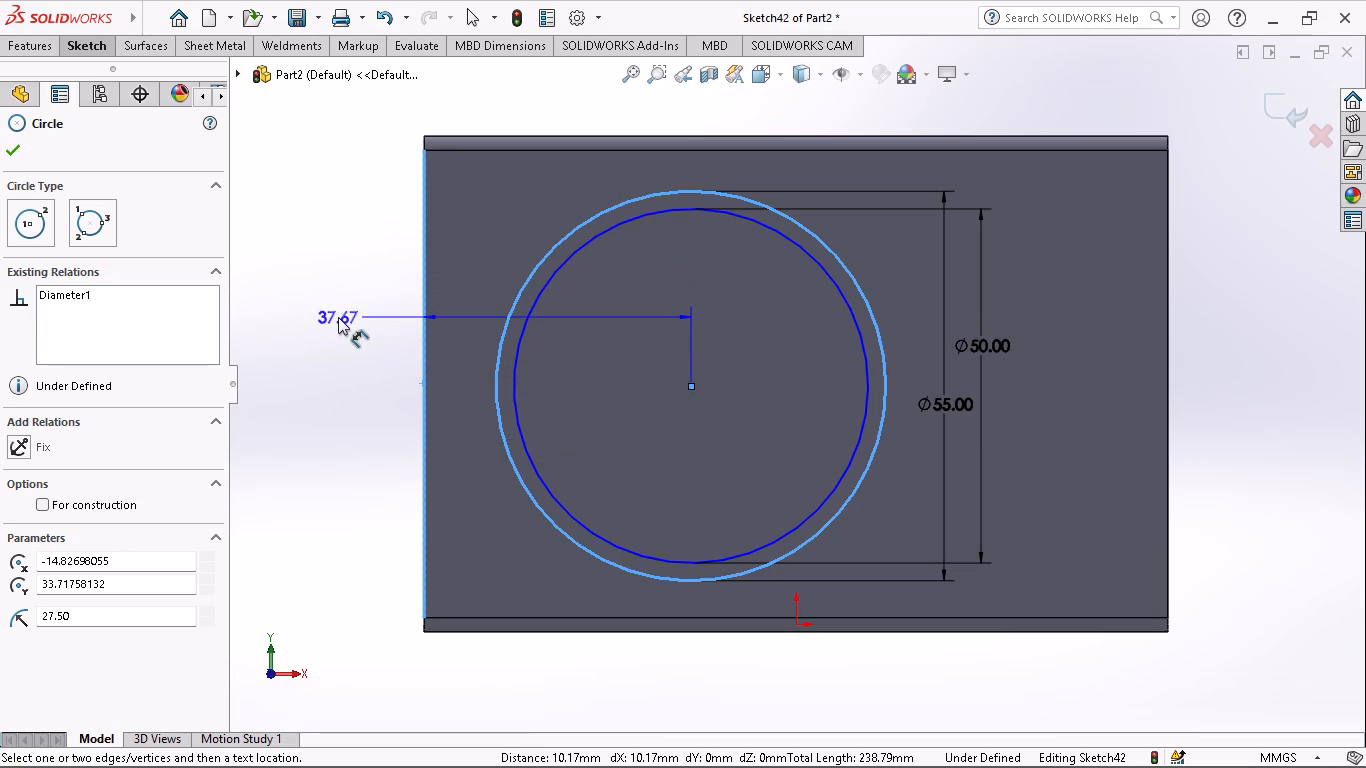
left_click(338, 317)
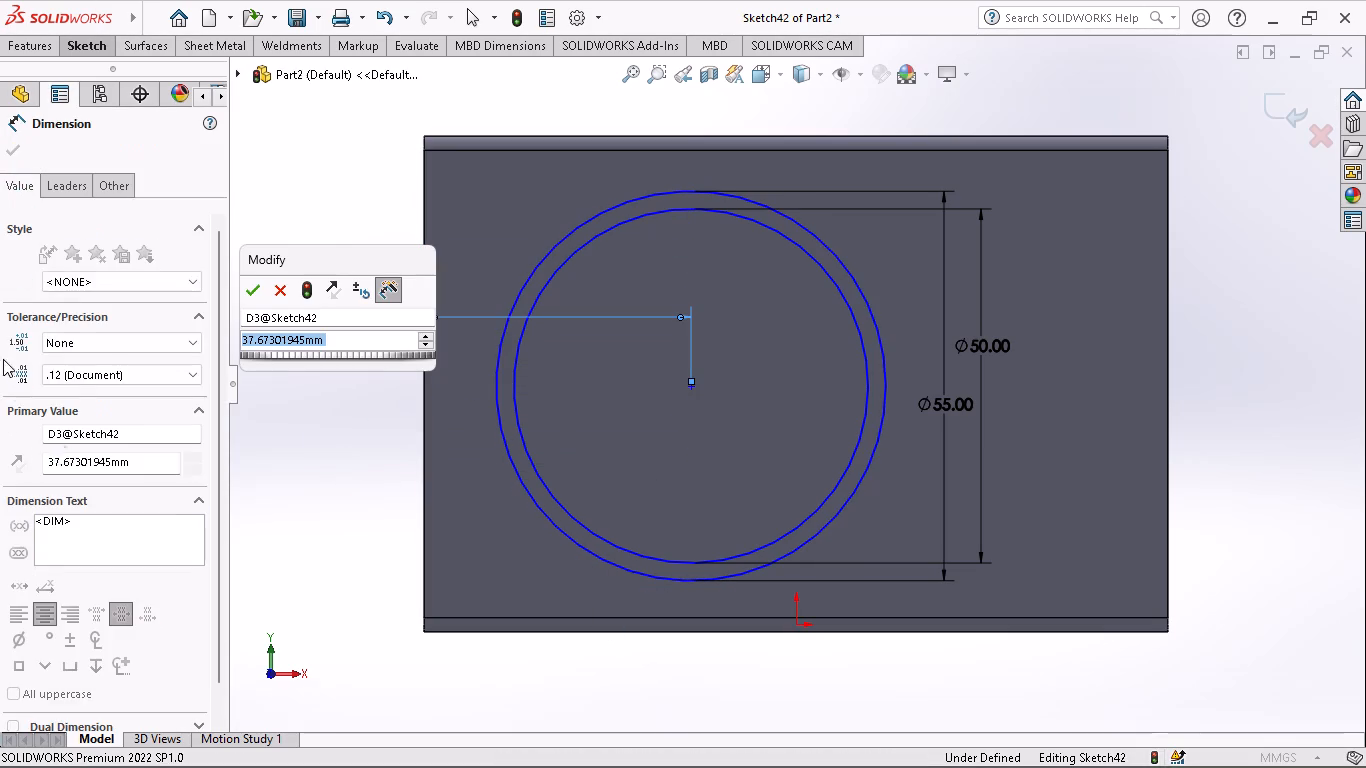
type("35")
key("Return")
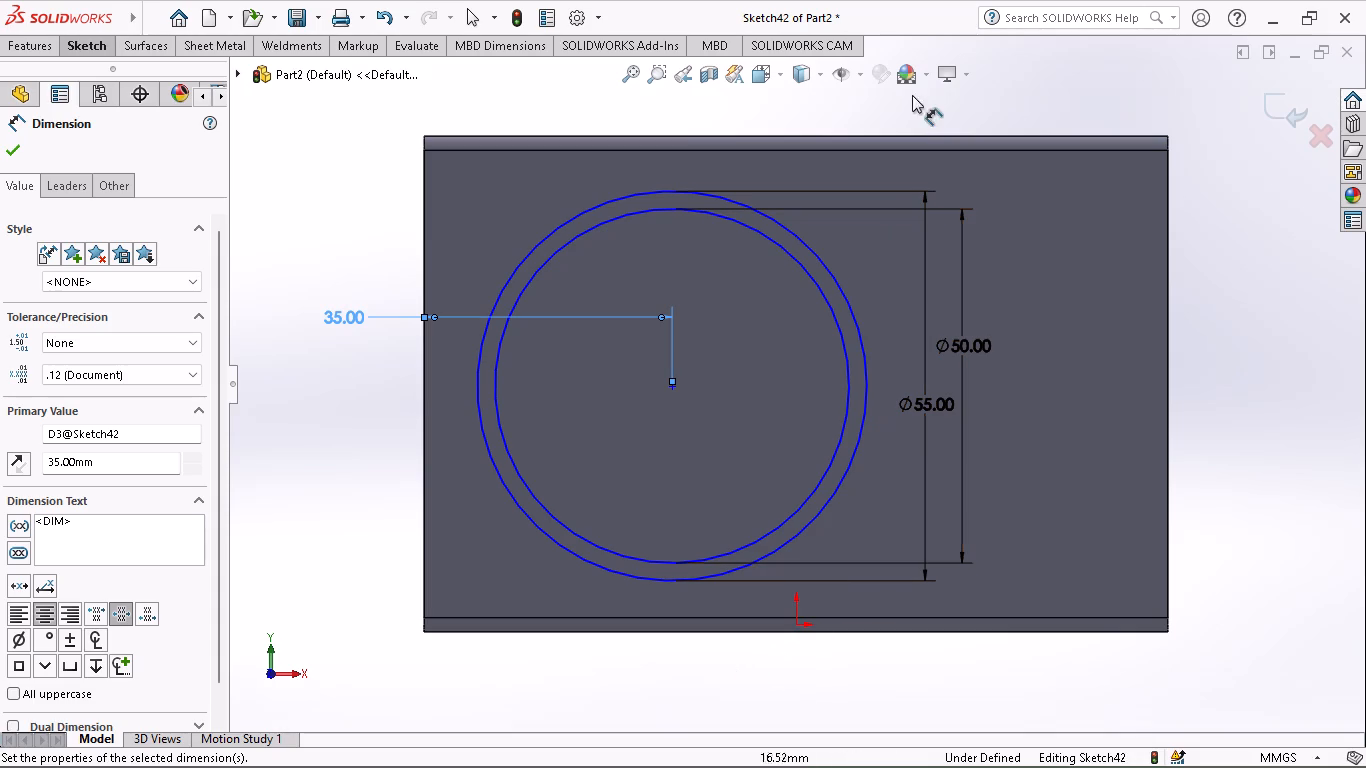
Sketch a narrow upright corner rectangle about 4.7 mm wide and 14.3 mm high just below the circles' centre.
left_click(63, 46)
left_click(154, 90)
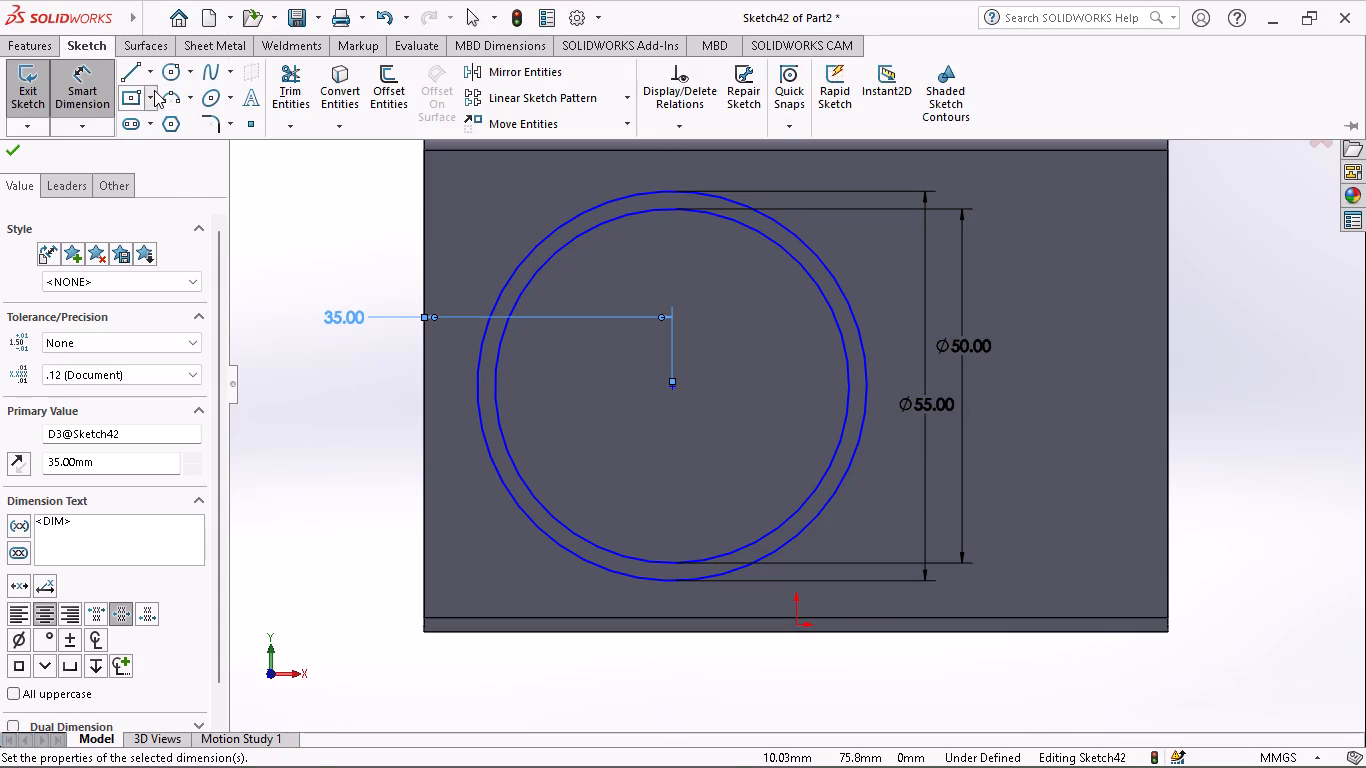
left_click(157, 128)
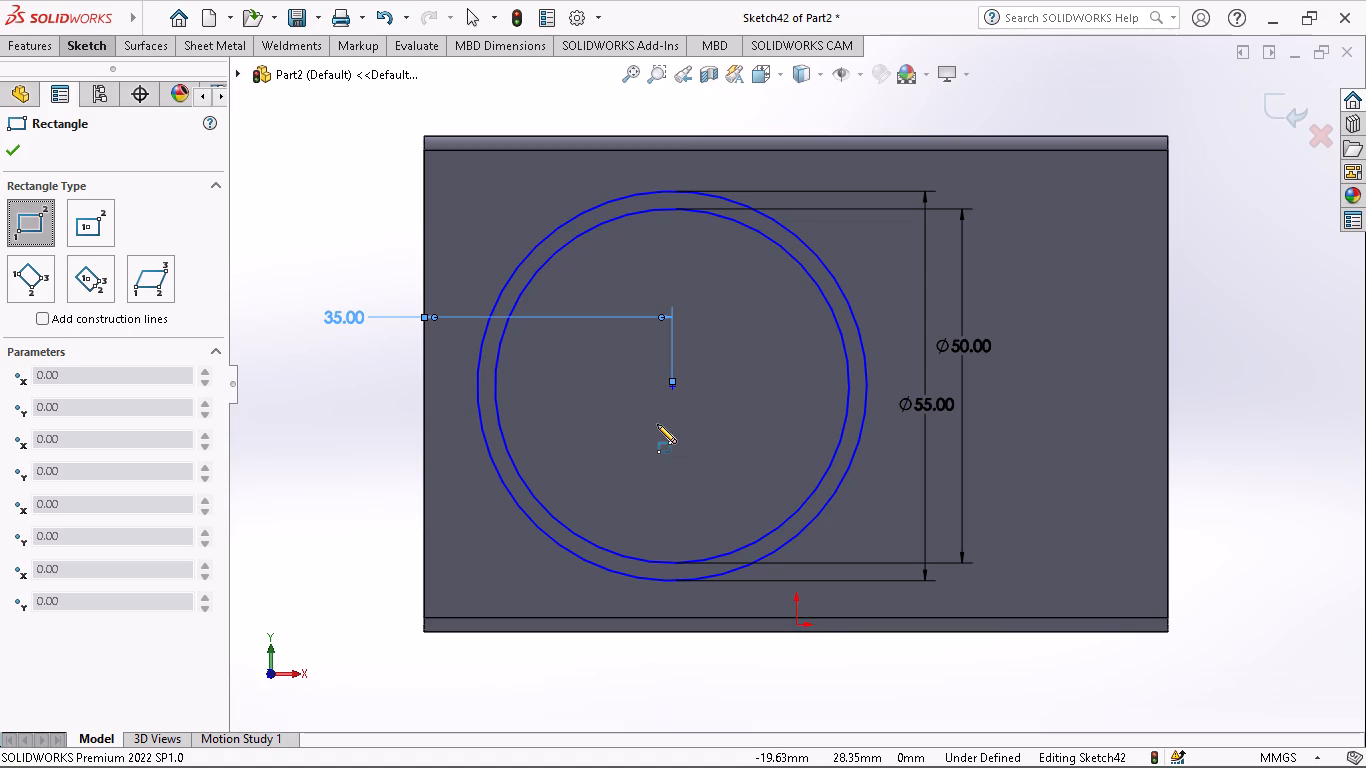
left_click(657, 424)
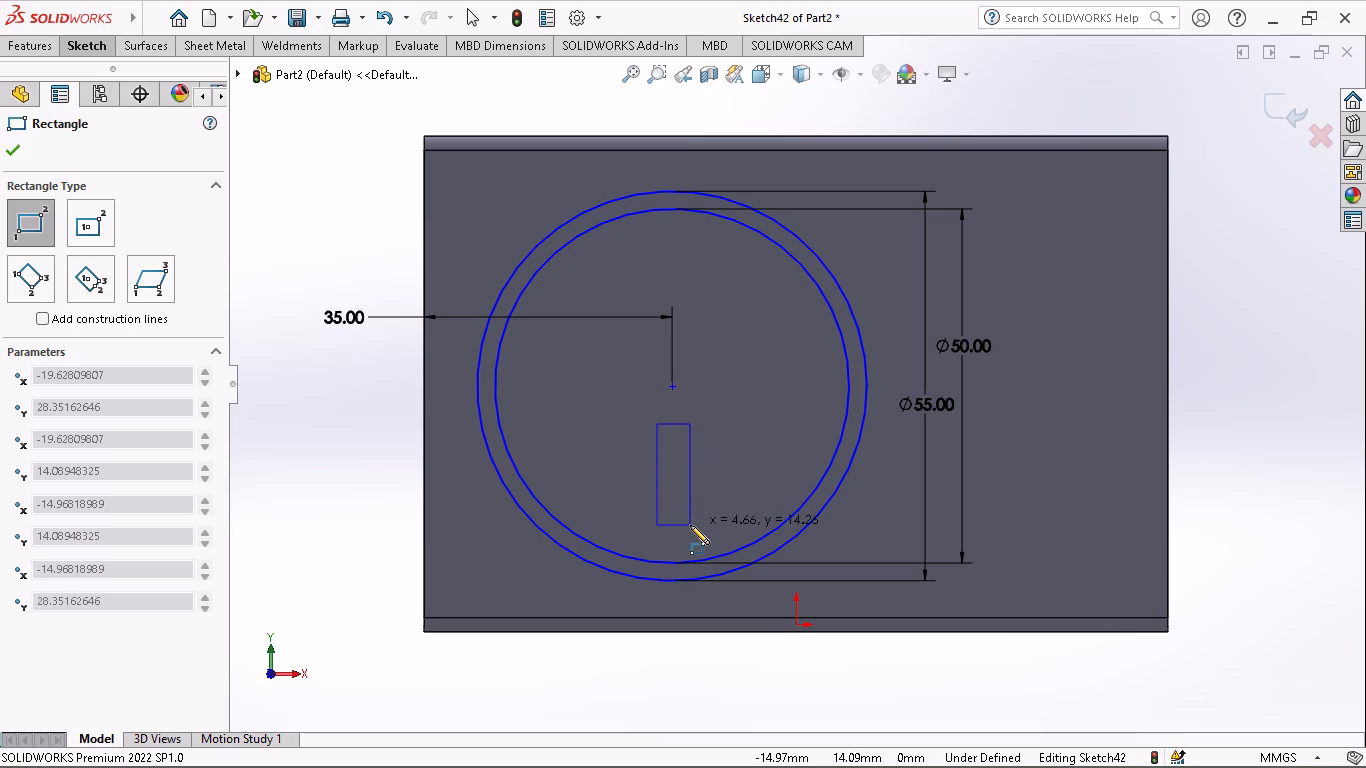
left_click(690, 525)
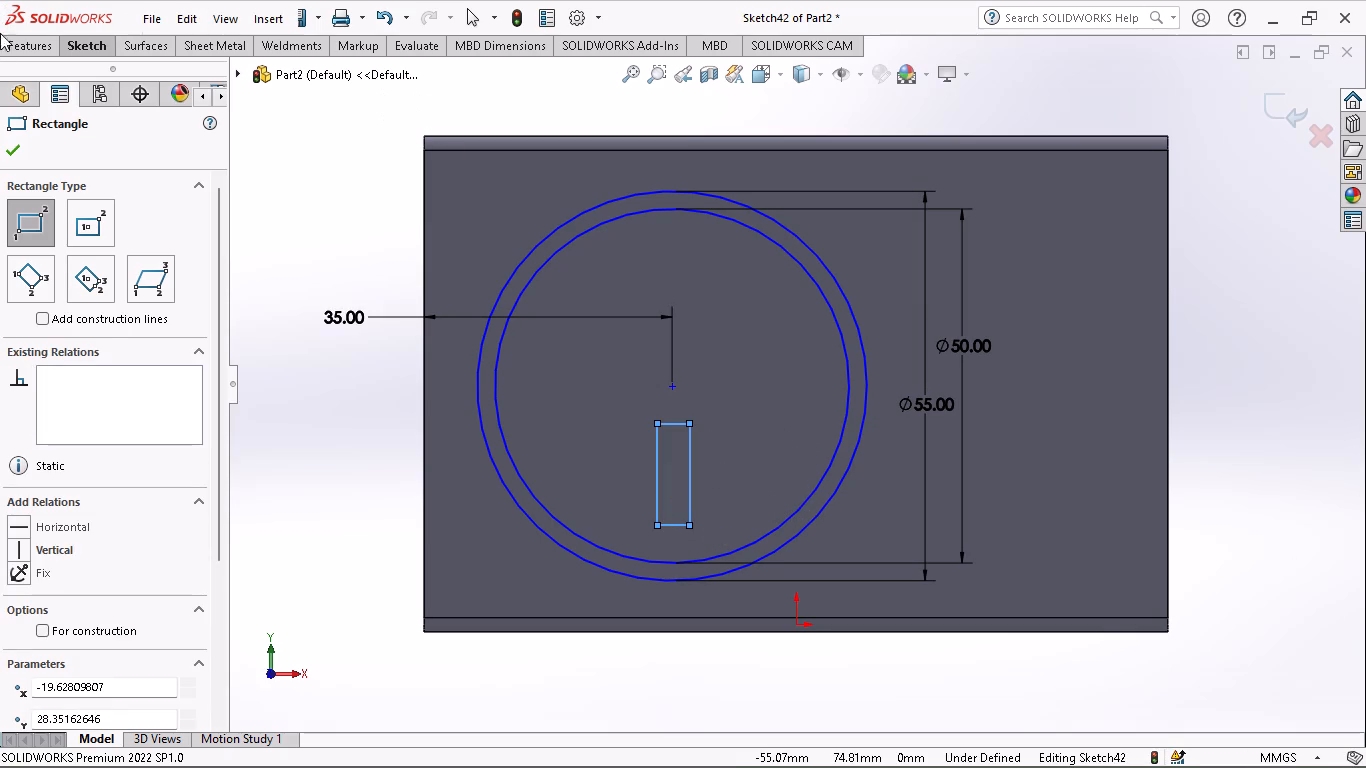
Dimension the narrow rectangle's bottom edge to a width of 4 mm.
left_click(73, 38)
left_click(73, 93)
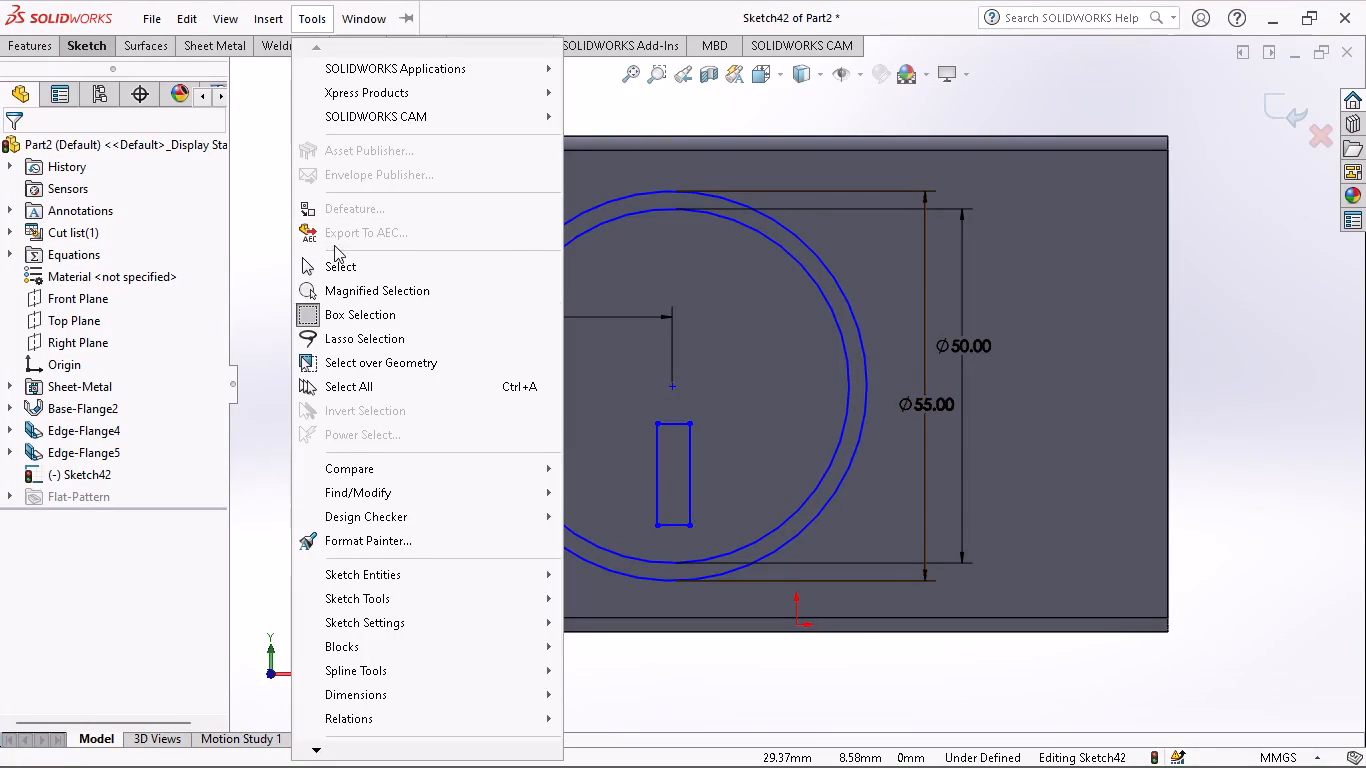
left_click(70, 48)
left_click(70, 91)
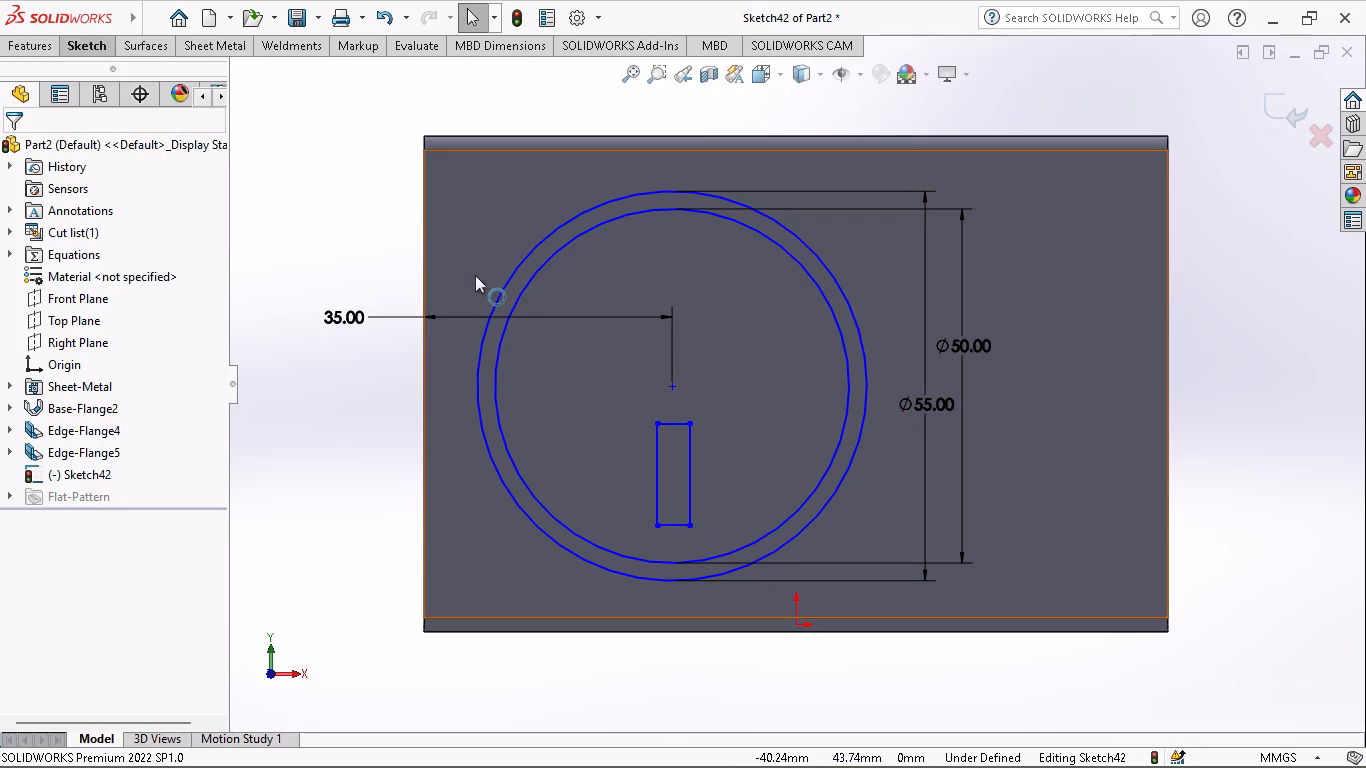
left_click(84, 43)
left_click(83, 90)
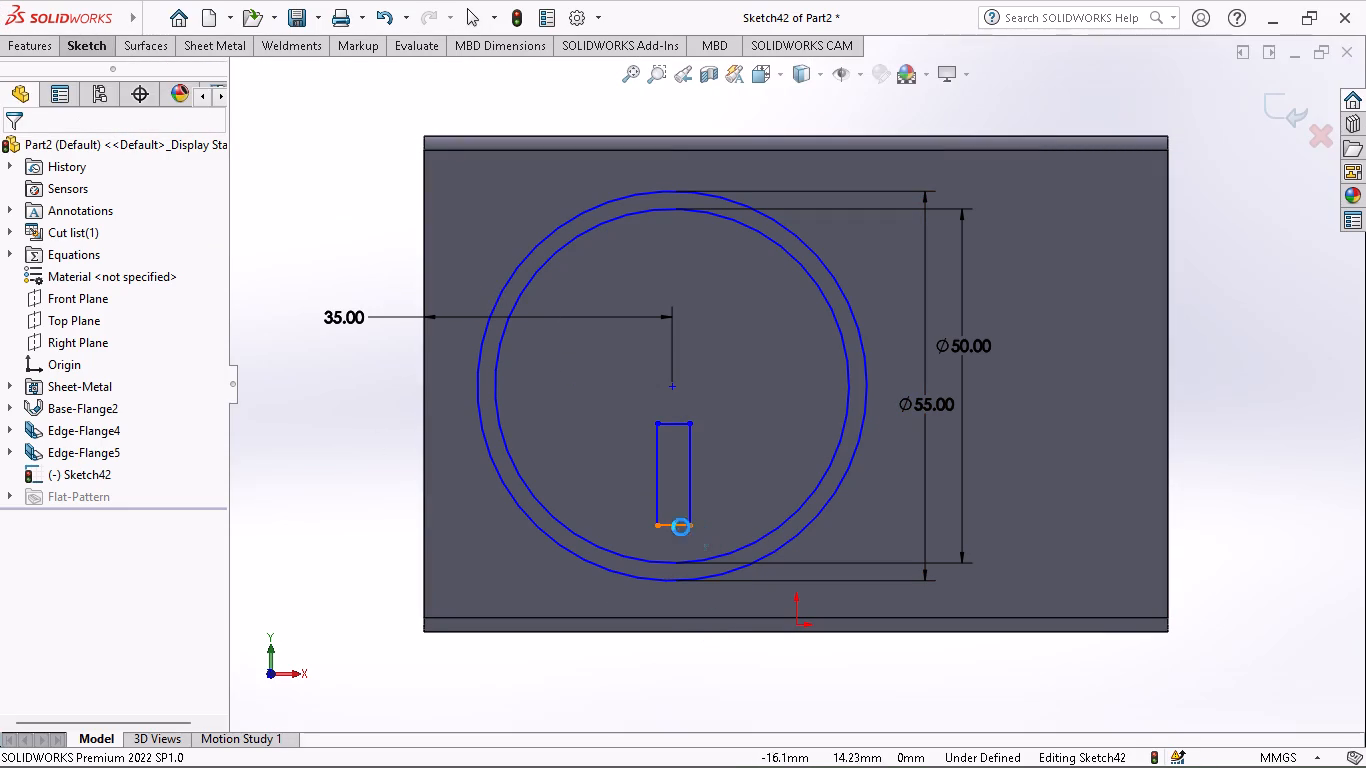
left_click(681, 528)
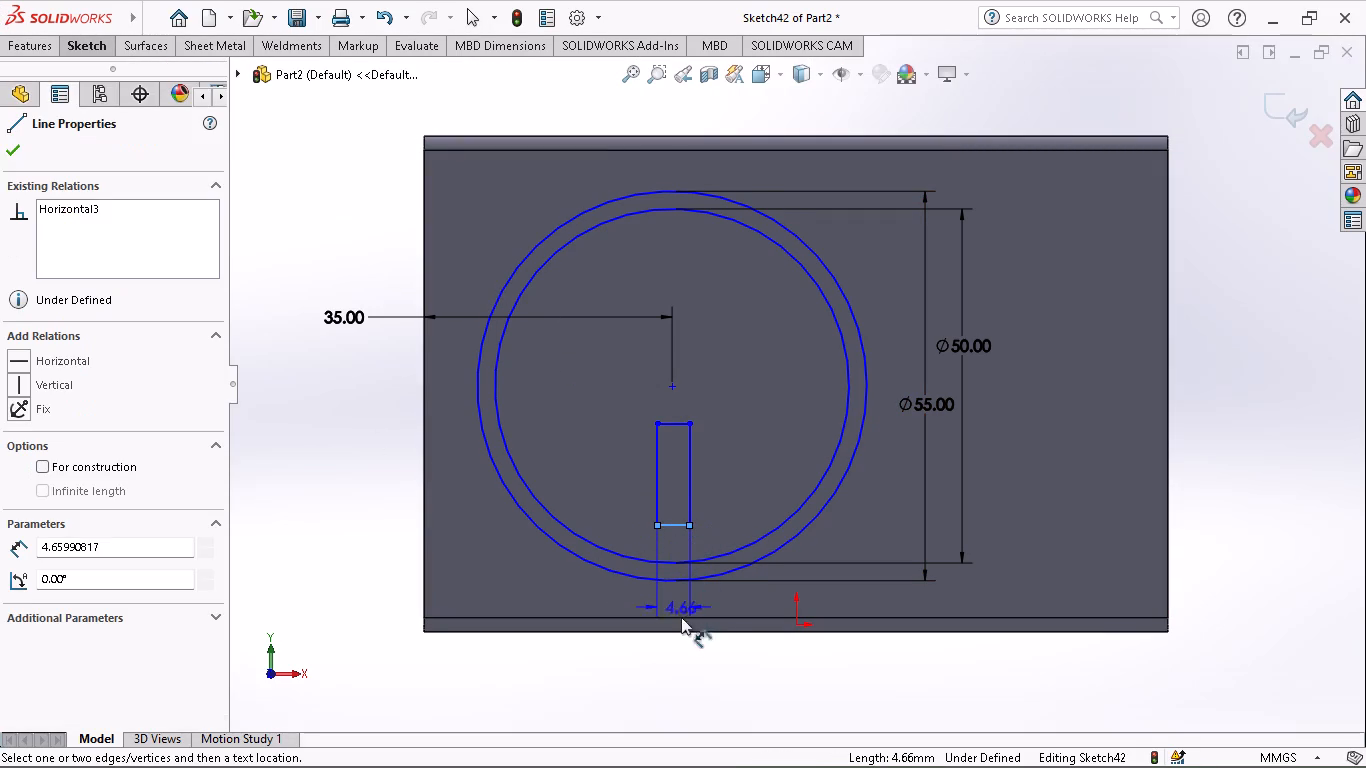
left_click(689, 643)
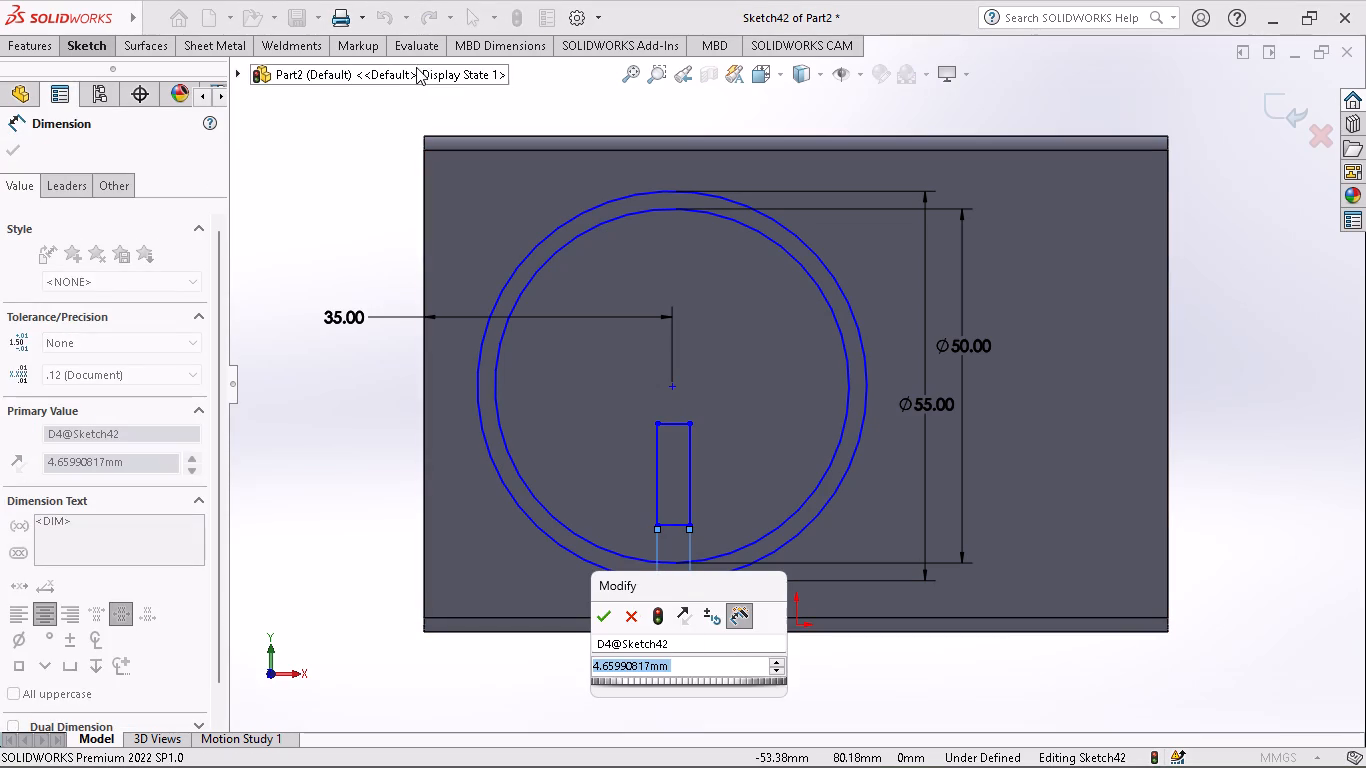
key("4")
key("Return")
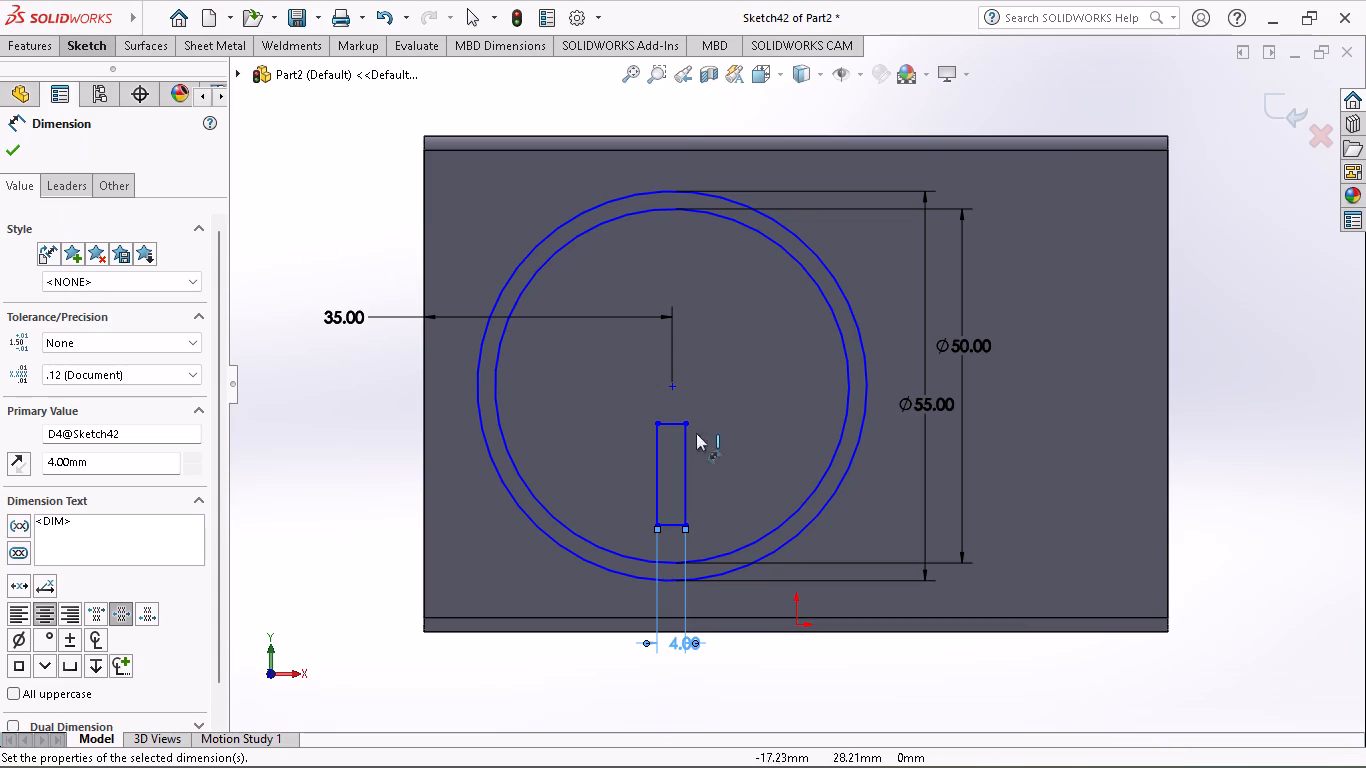
Dimension the distance between the circles' centre and the narrow rectangle's upper right corner, leaving it at its drawn value.
left_click(674, 383)
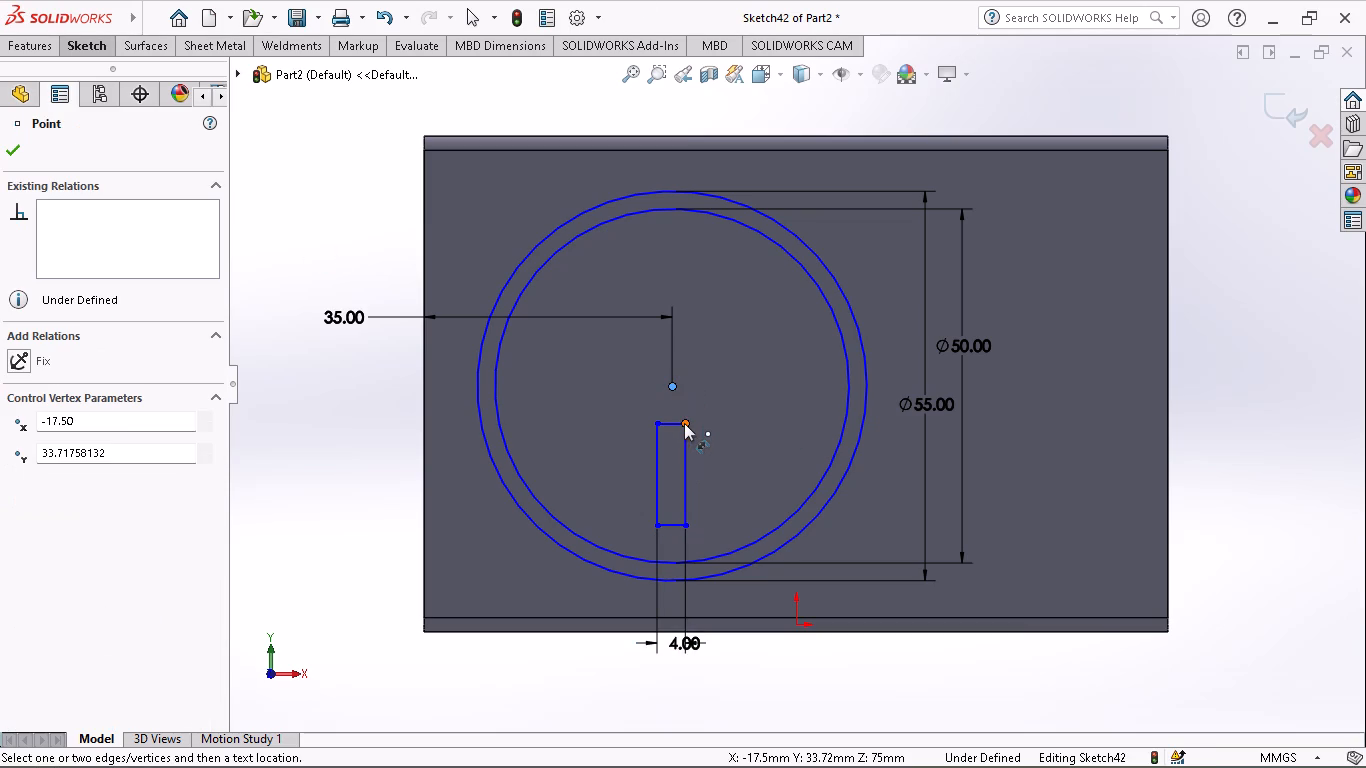
left_click(684, 423)
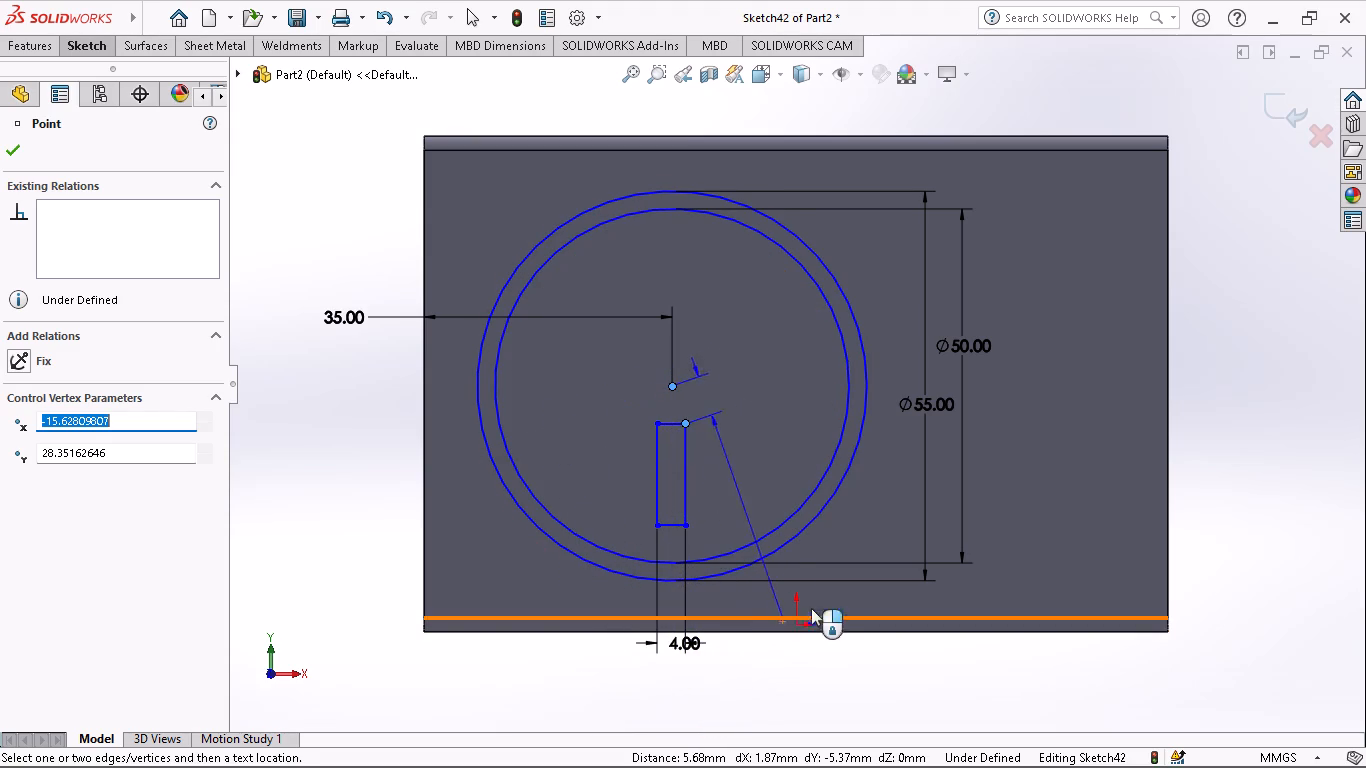
left_click_drag(732, 502, 684, 561)
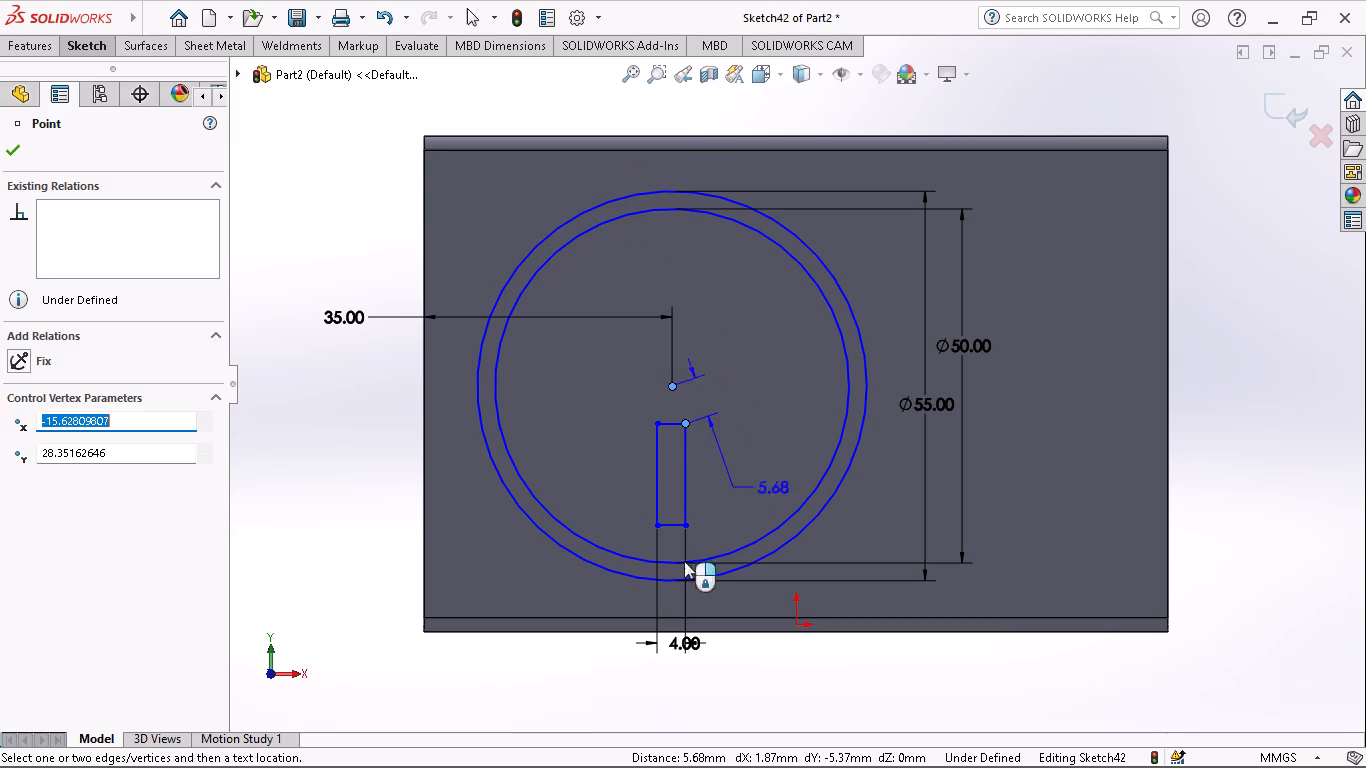
left_click_drag(684, 561, 661, 585)
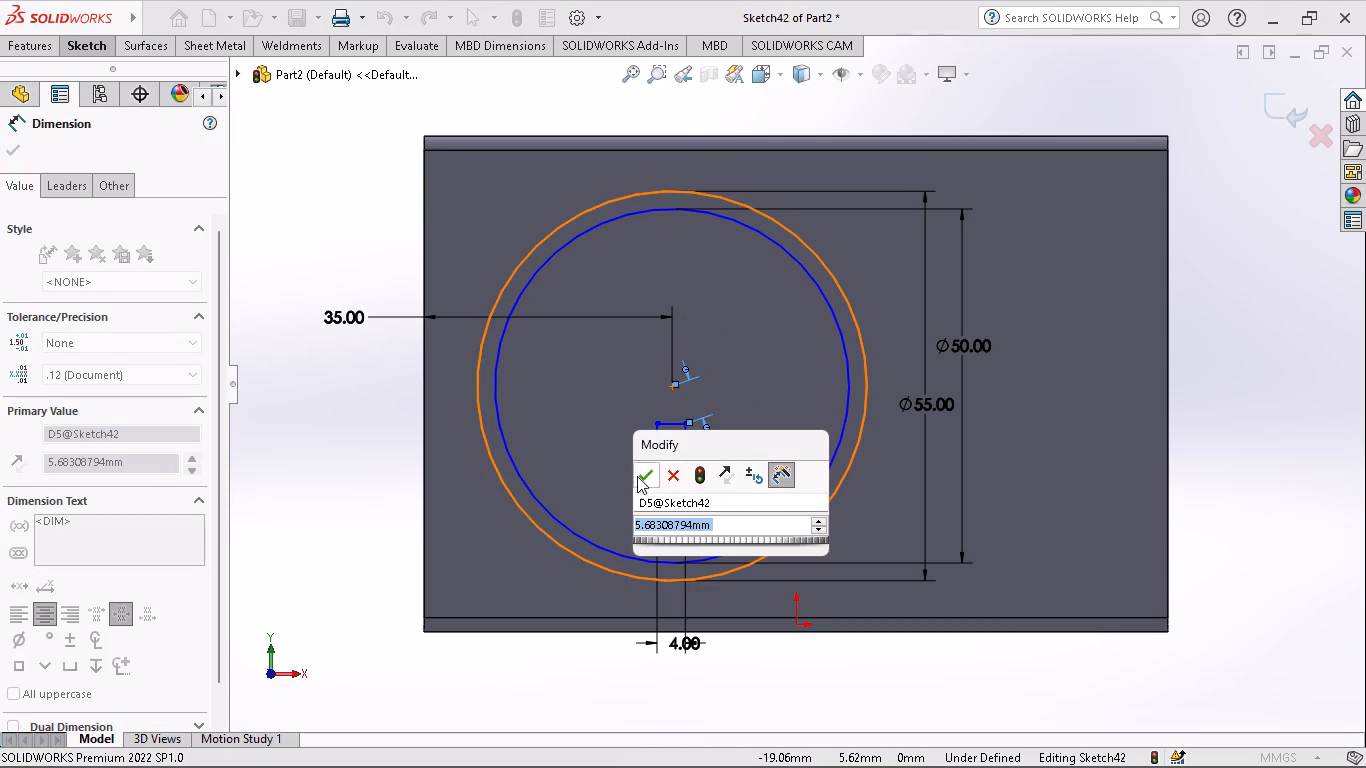
left_click(671, 481)
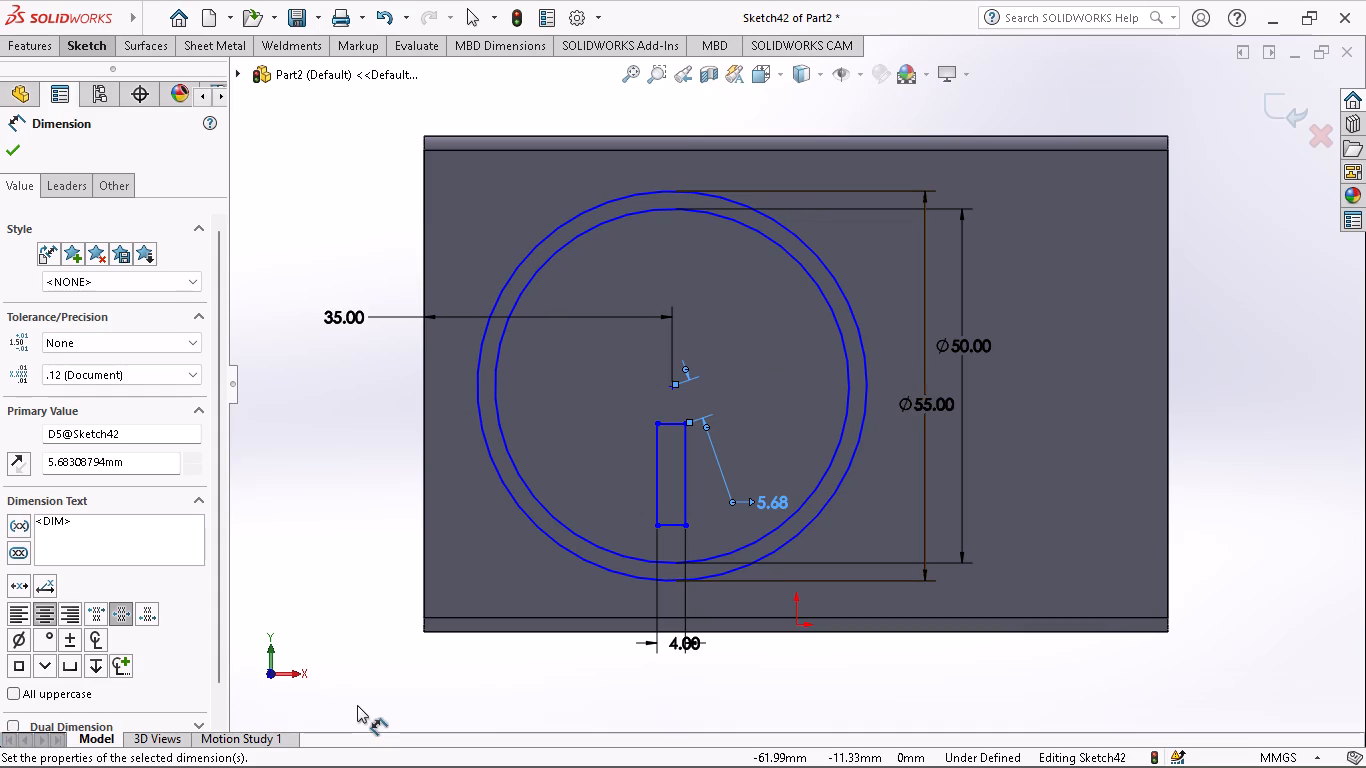
Undo the distance dimension between the circles' centre and the narrow rectangle's corner, and the last change of the rectangle's width.
right_click(702, 410)
left_click(818, 206)
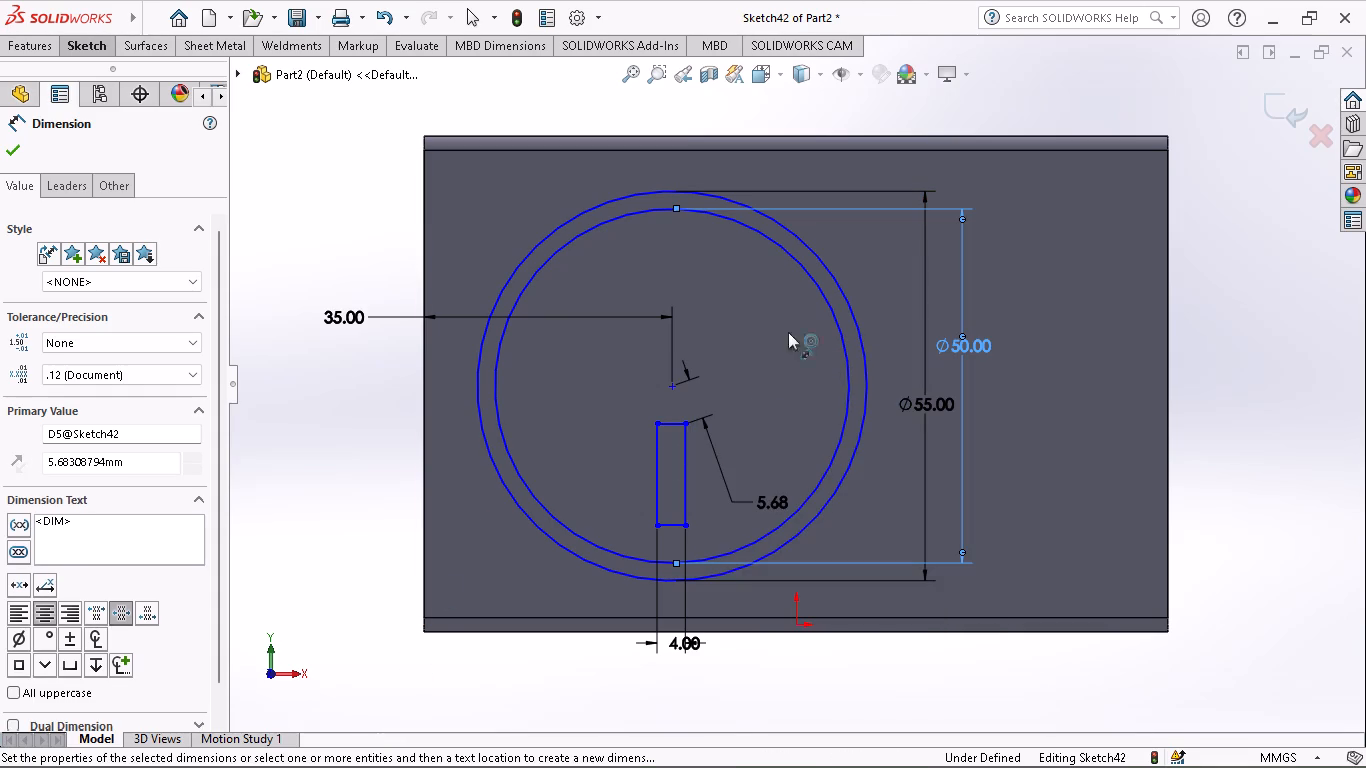
left_click(770, 501)
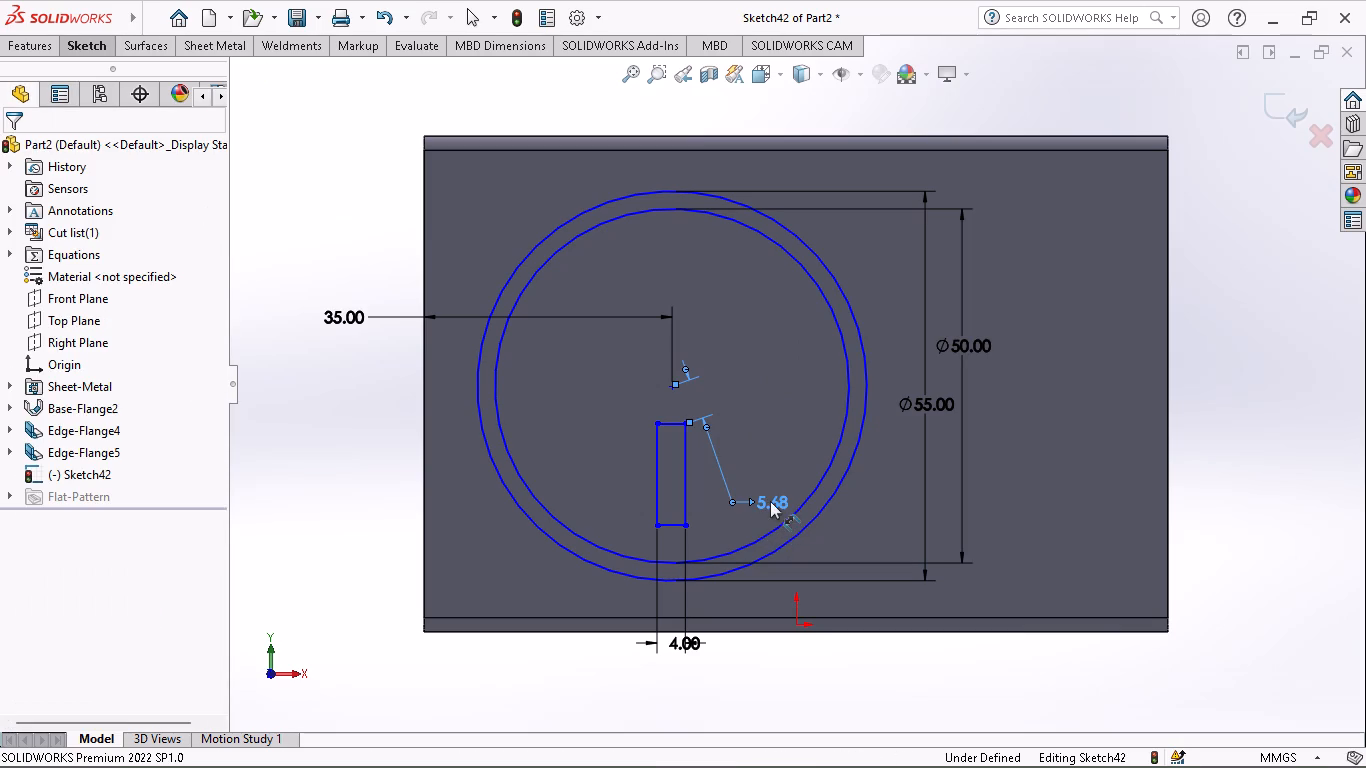
right_click(770, 501)
left_click(686, 230)
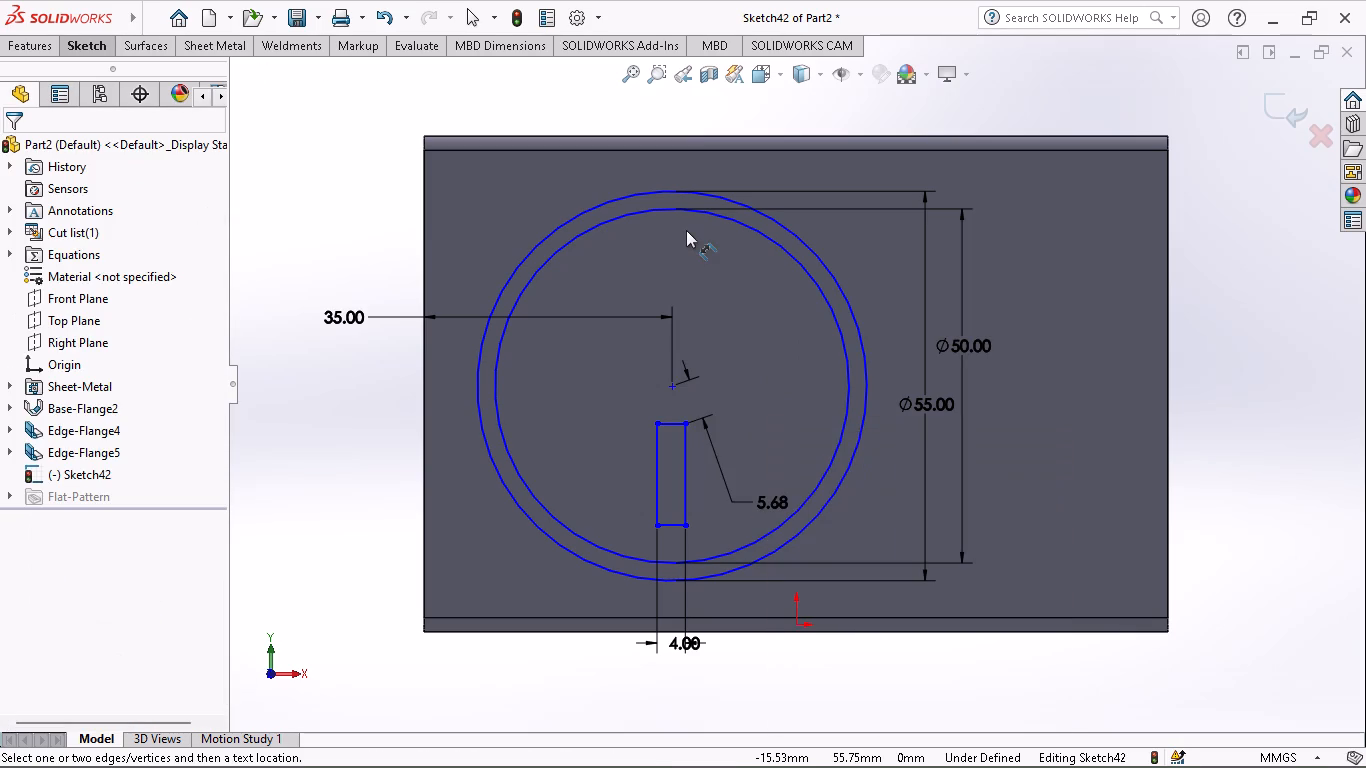
key("ctrl+z")
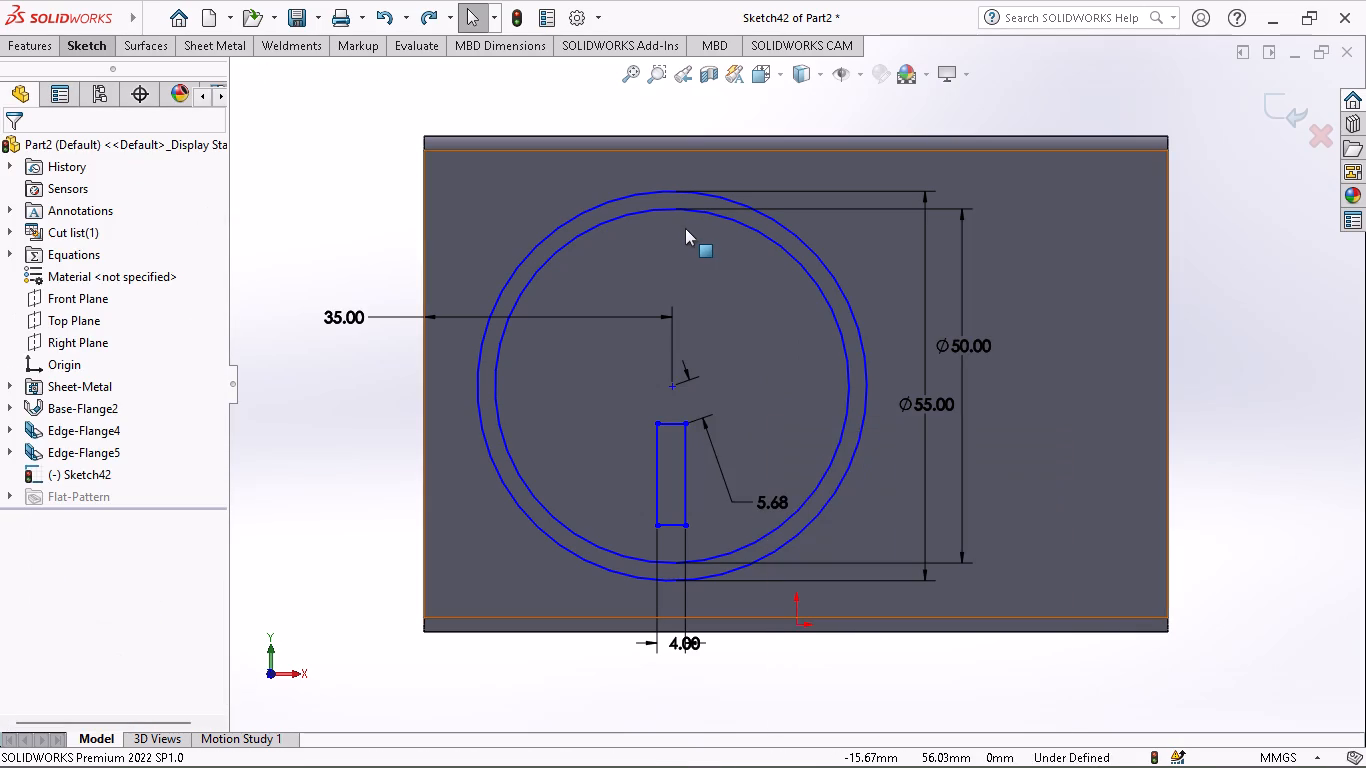
key("ctrl+z")
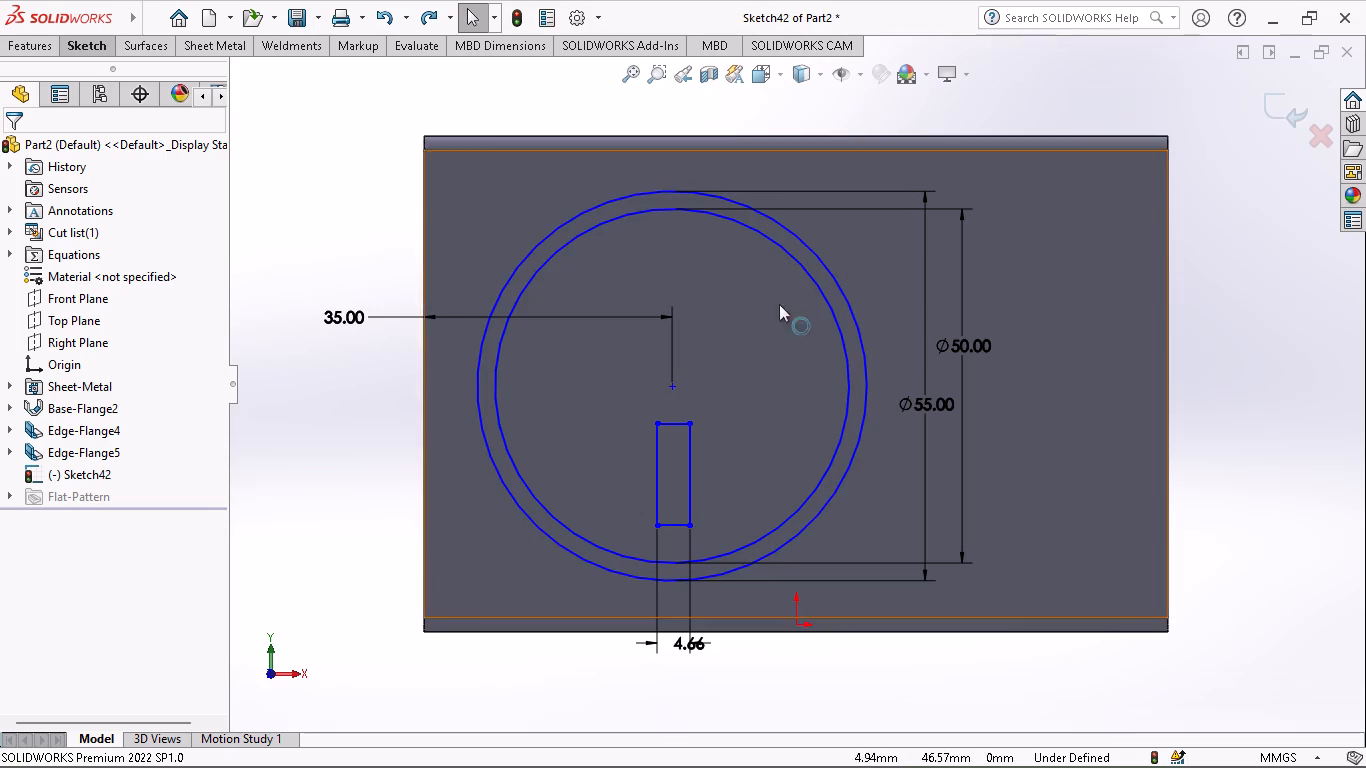
Set the narrow rectangle's width dimension to 4 mm.
left_click(74, 49)
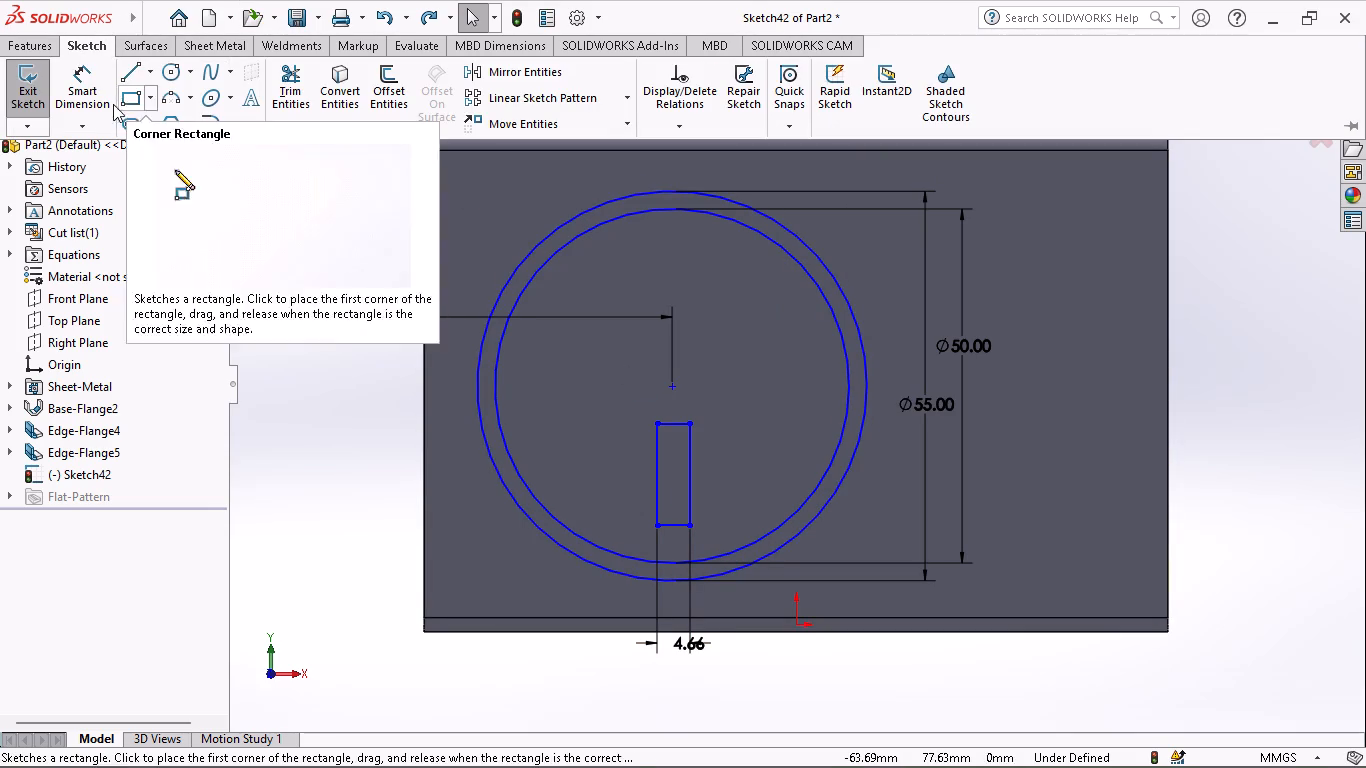
double_click(692, 638)
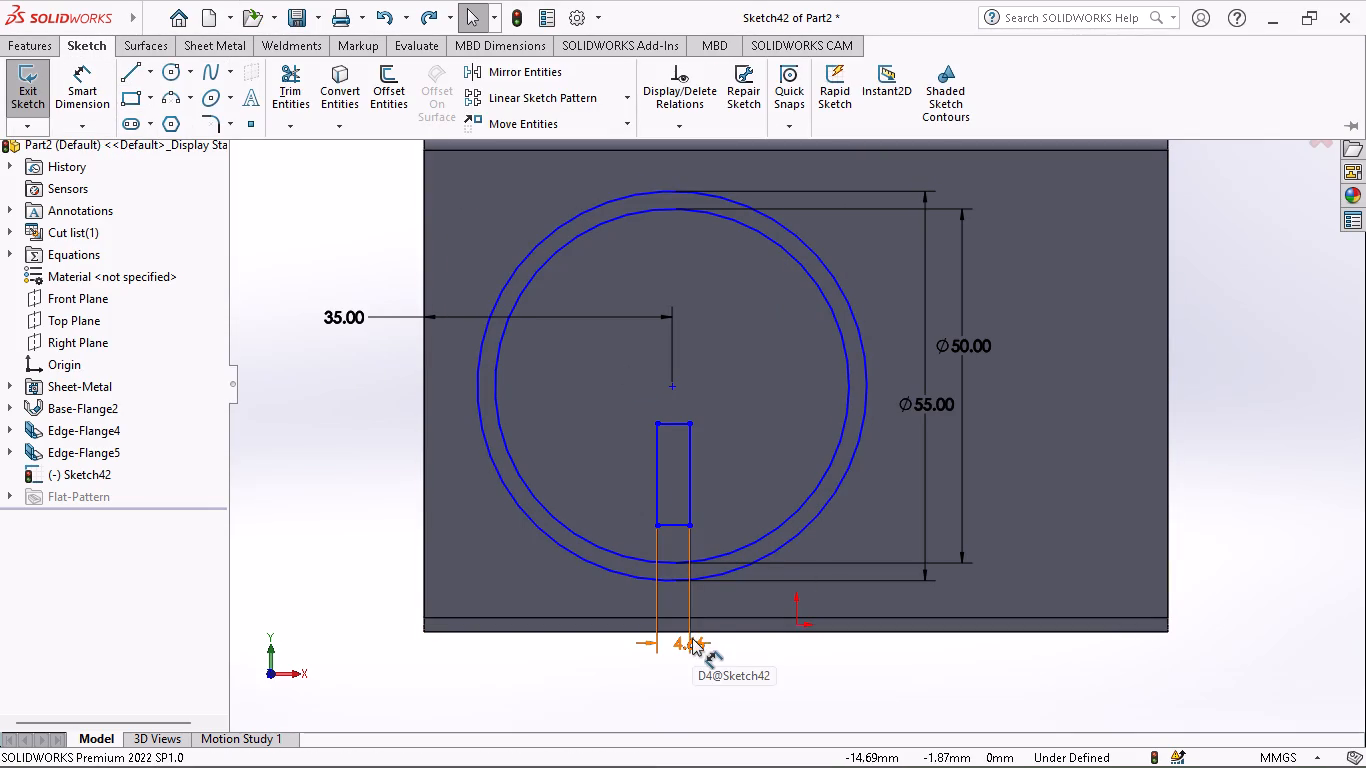
key("4")
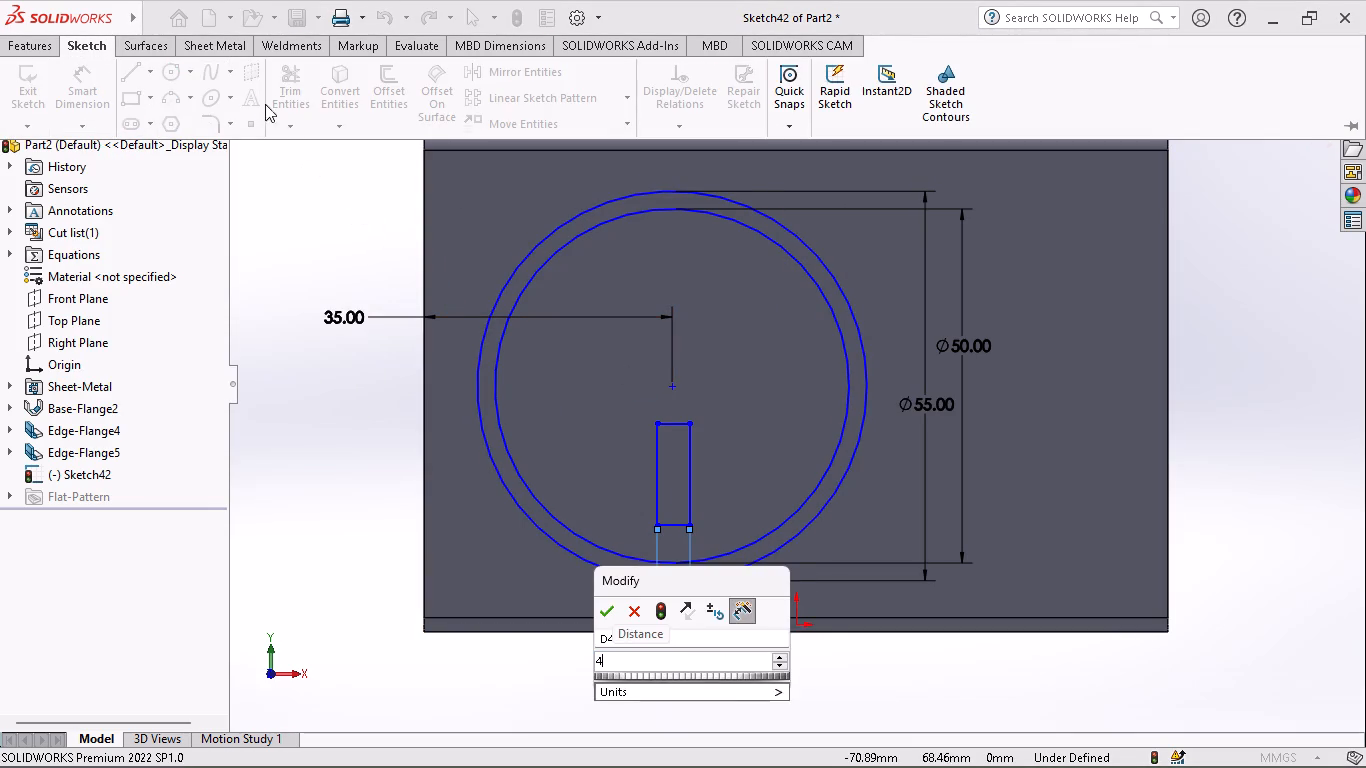
key("Return")
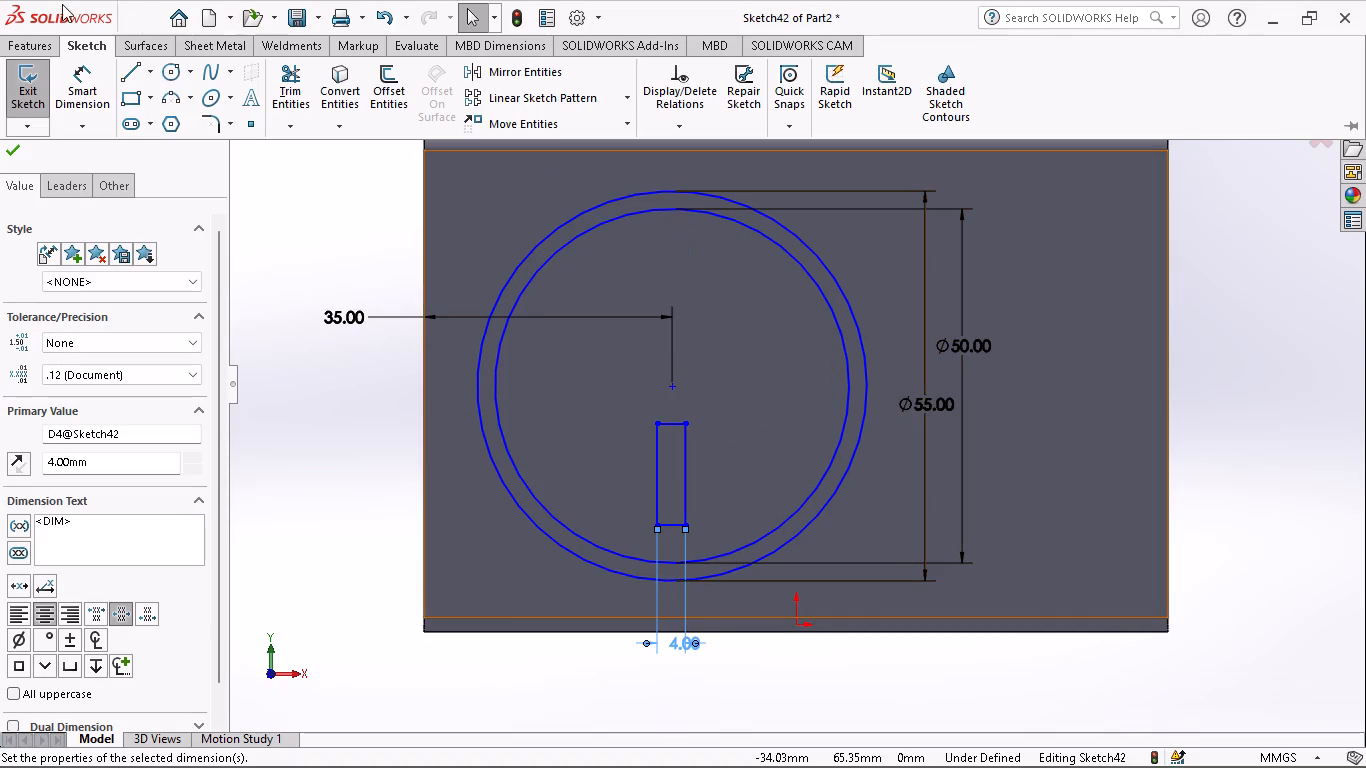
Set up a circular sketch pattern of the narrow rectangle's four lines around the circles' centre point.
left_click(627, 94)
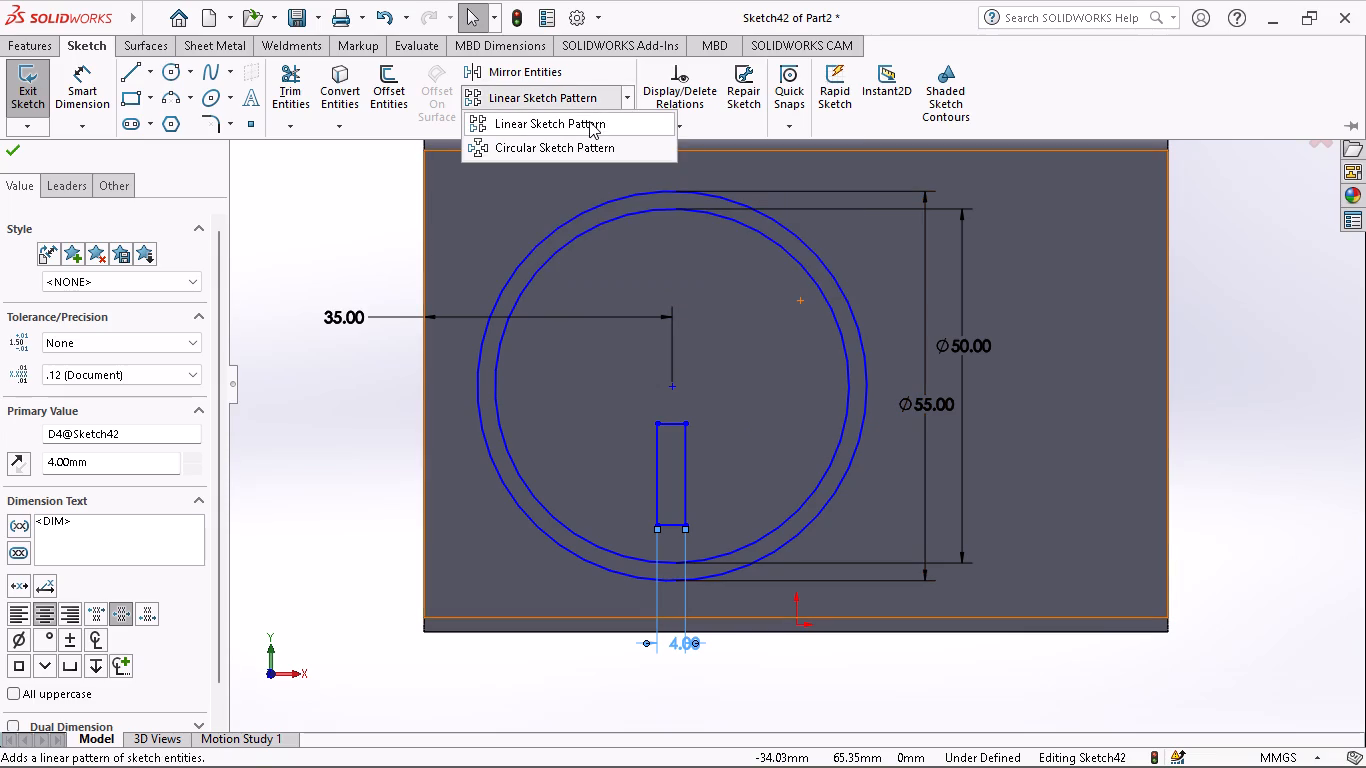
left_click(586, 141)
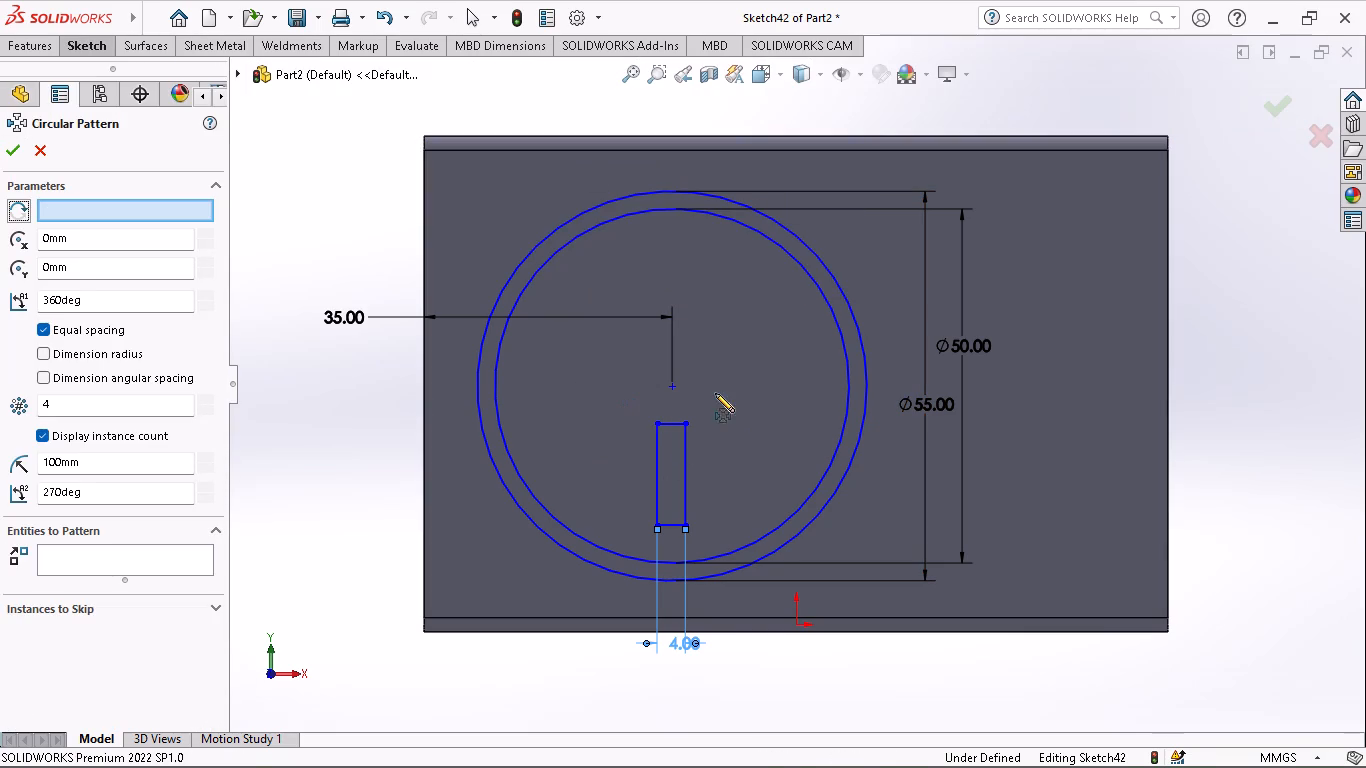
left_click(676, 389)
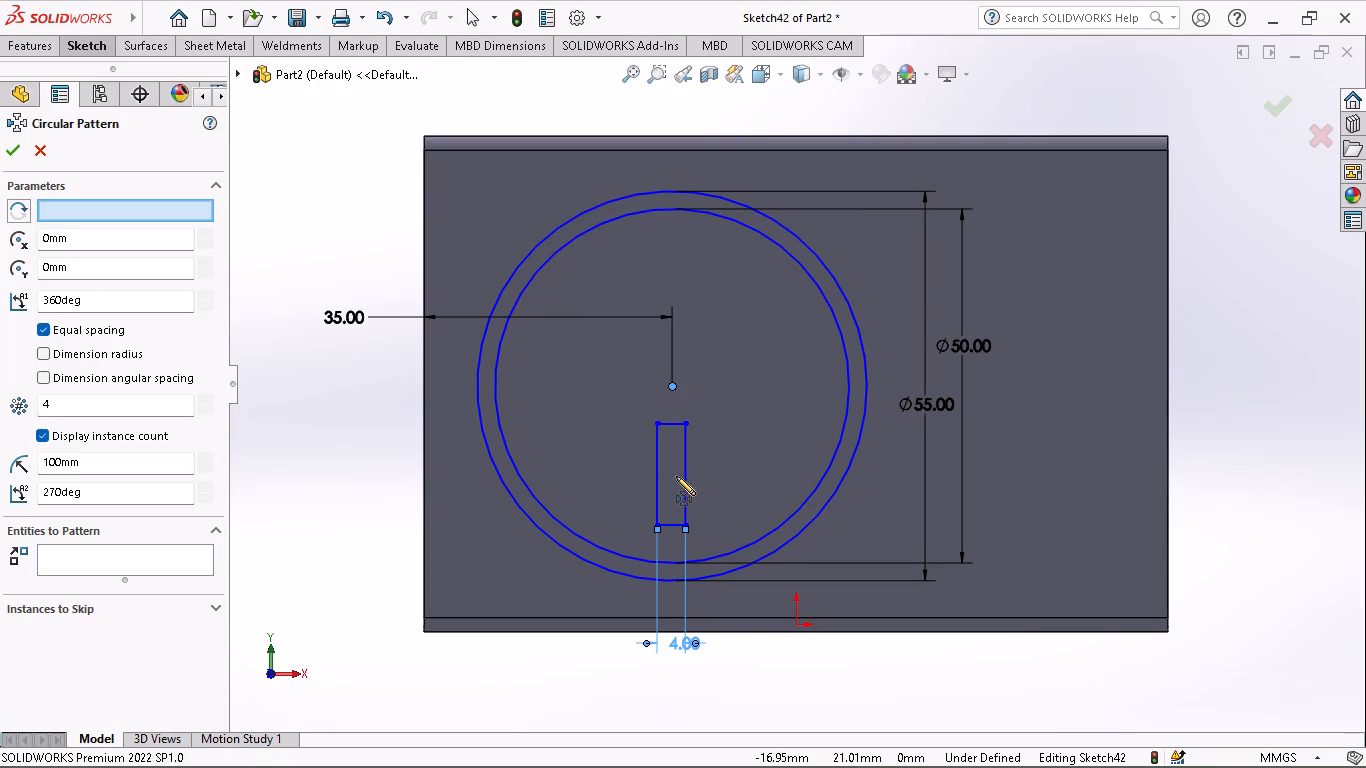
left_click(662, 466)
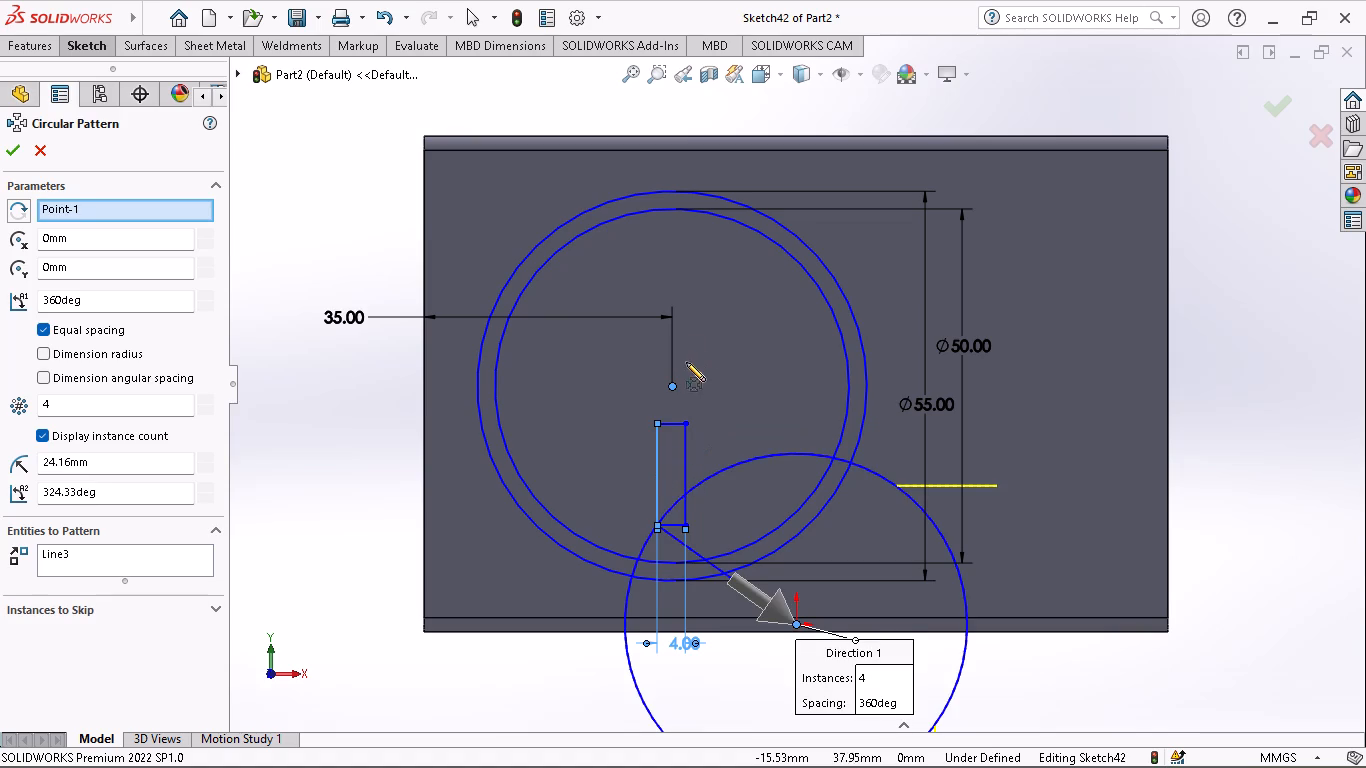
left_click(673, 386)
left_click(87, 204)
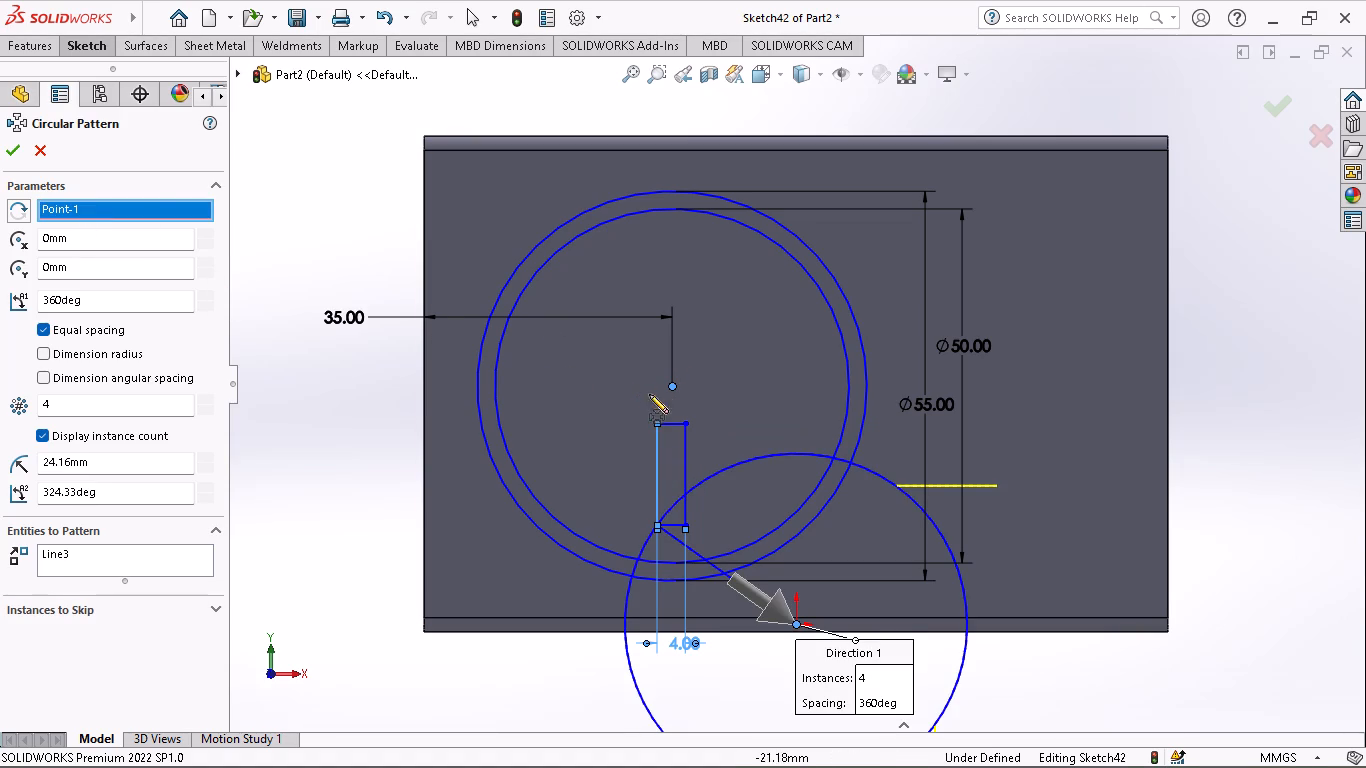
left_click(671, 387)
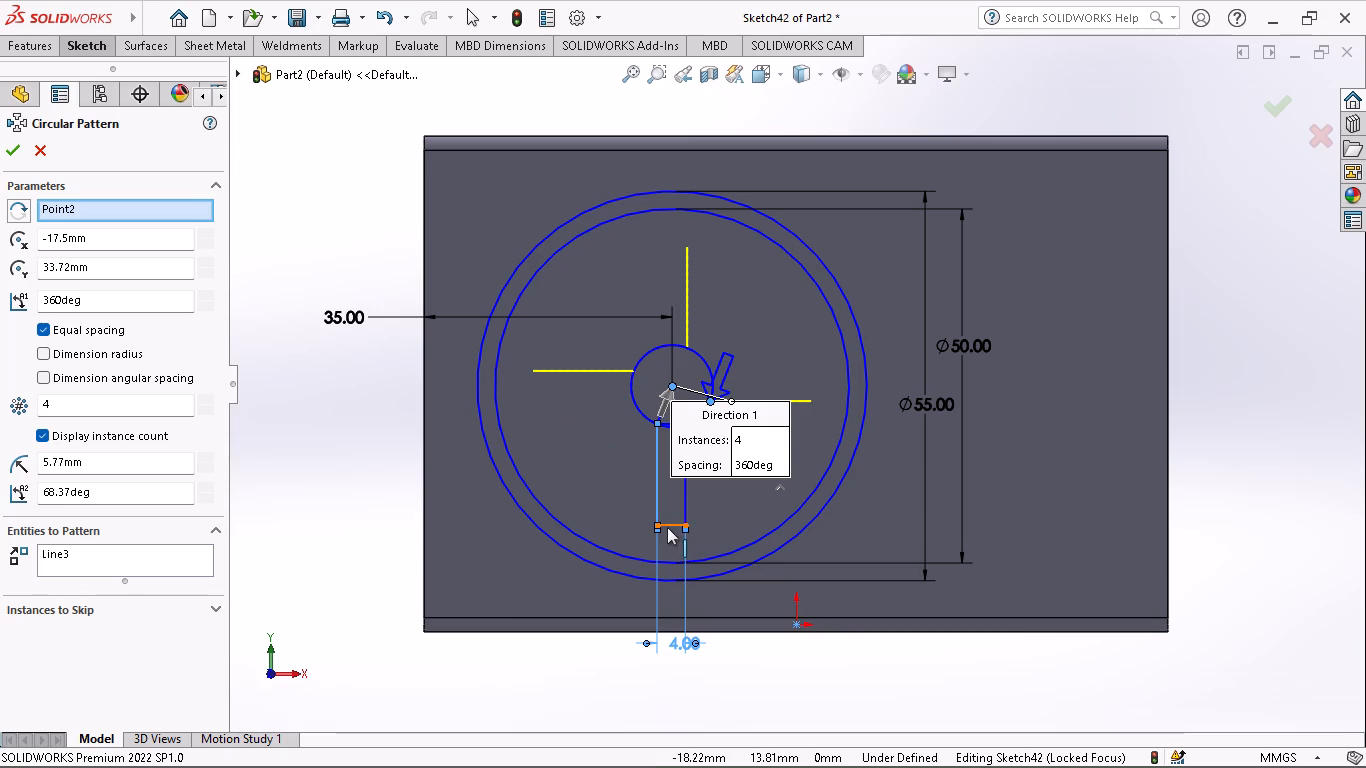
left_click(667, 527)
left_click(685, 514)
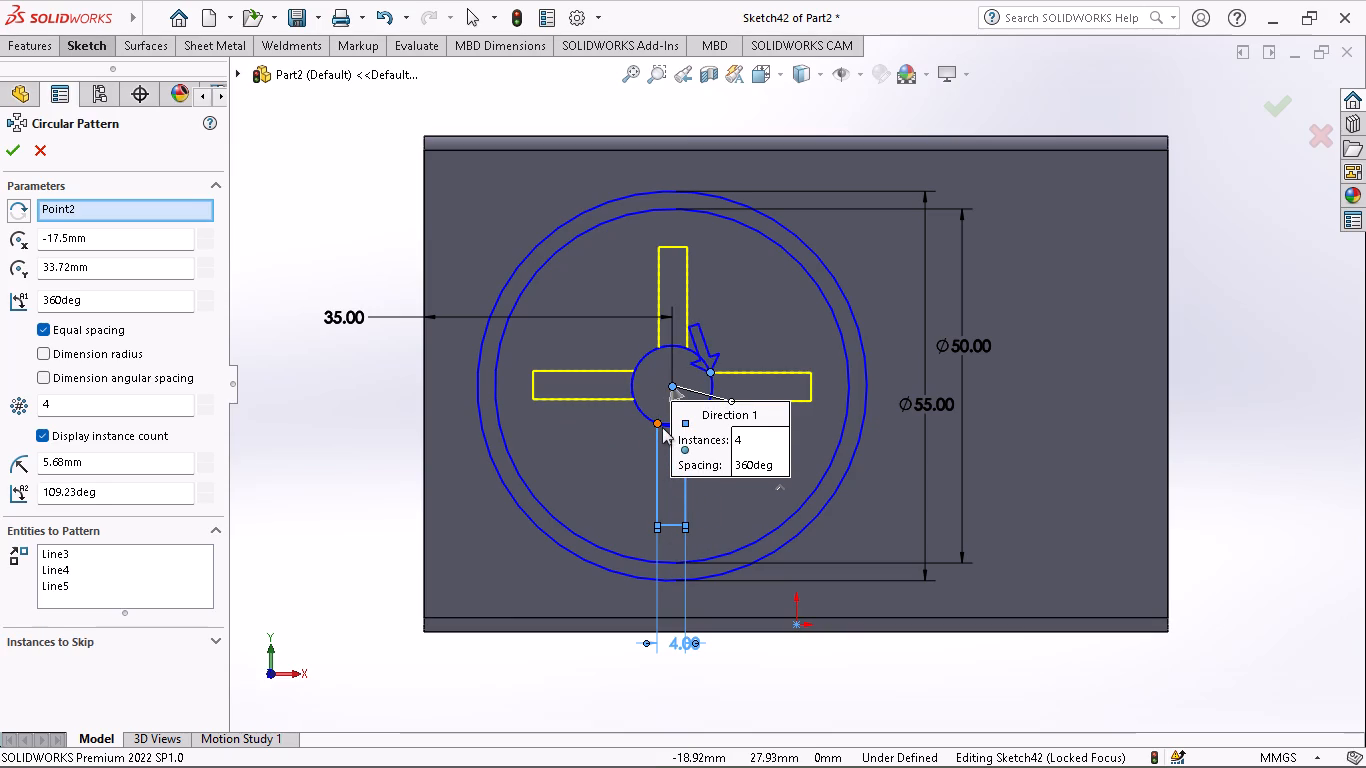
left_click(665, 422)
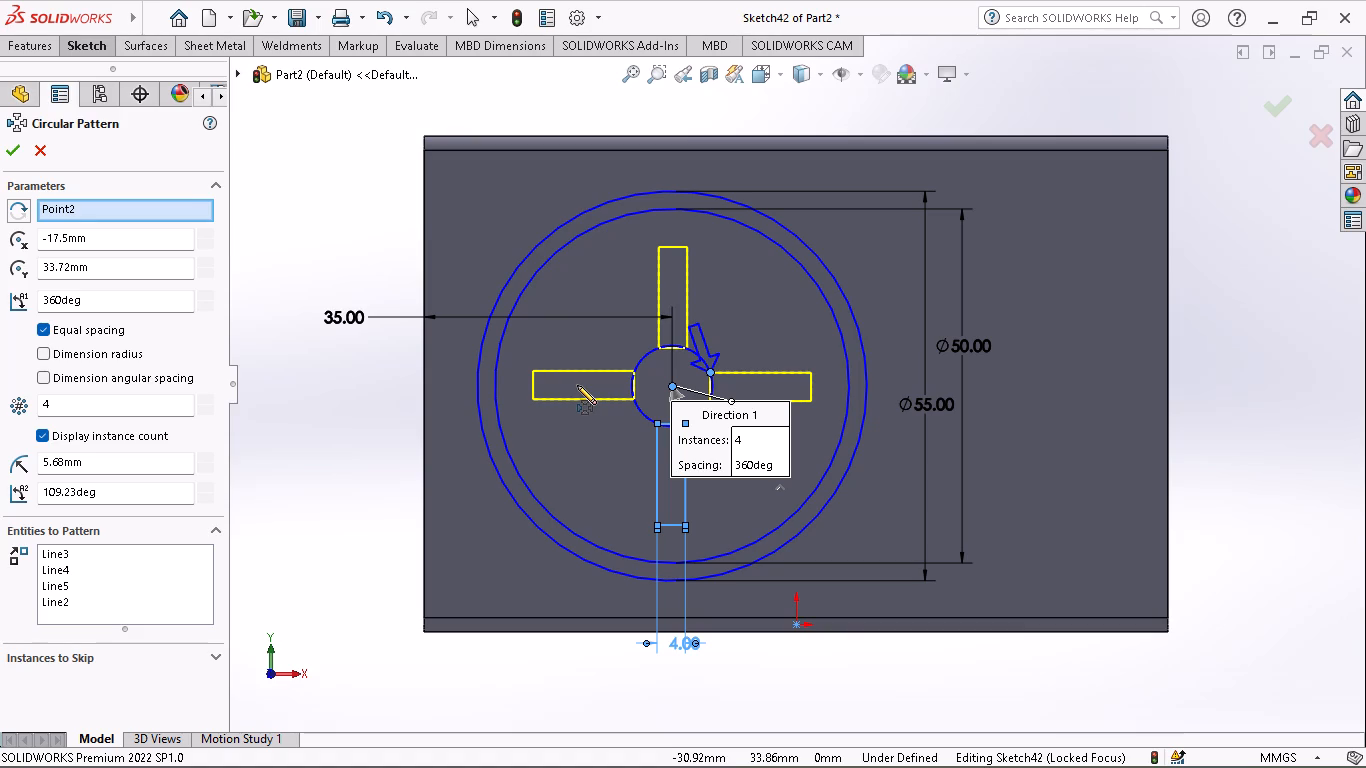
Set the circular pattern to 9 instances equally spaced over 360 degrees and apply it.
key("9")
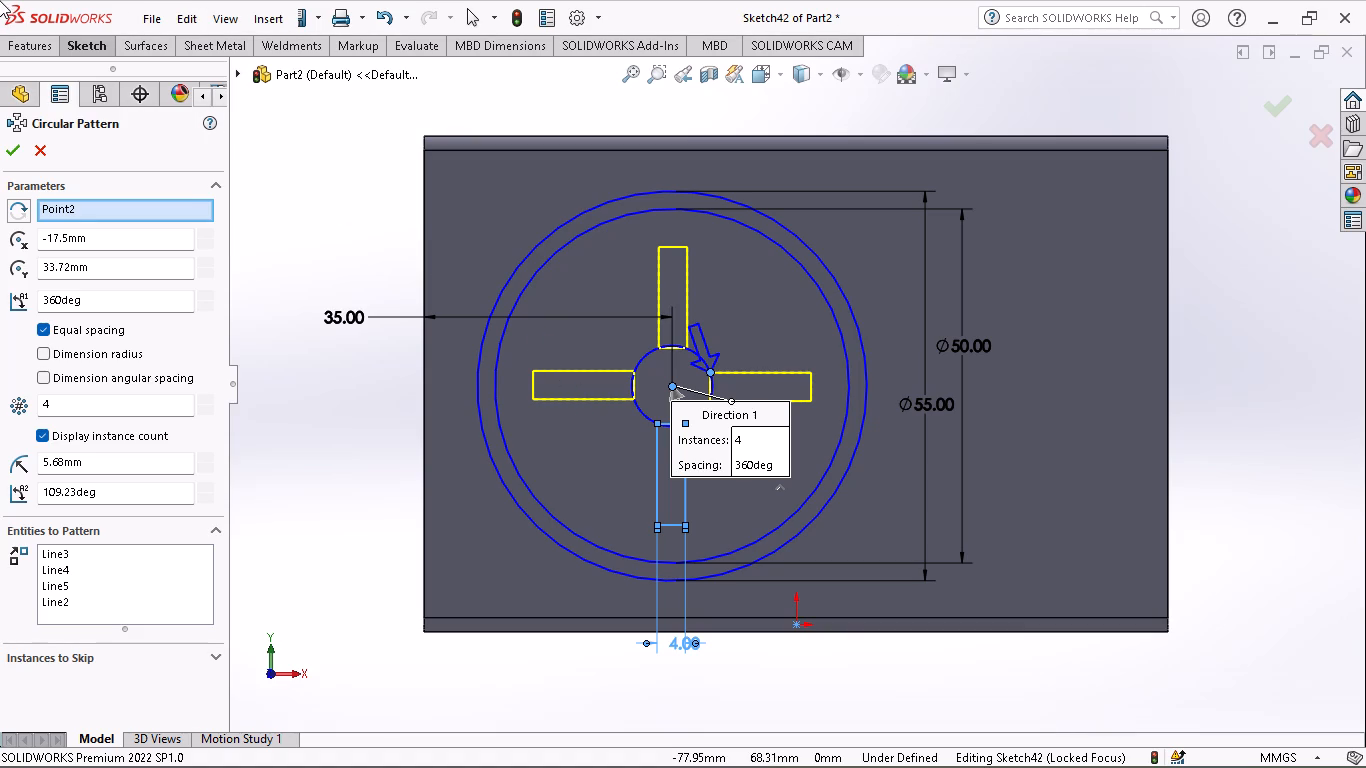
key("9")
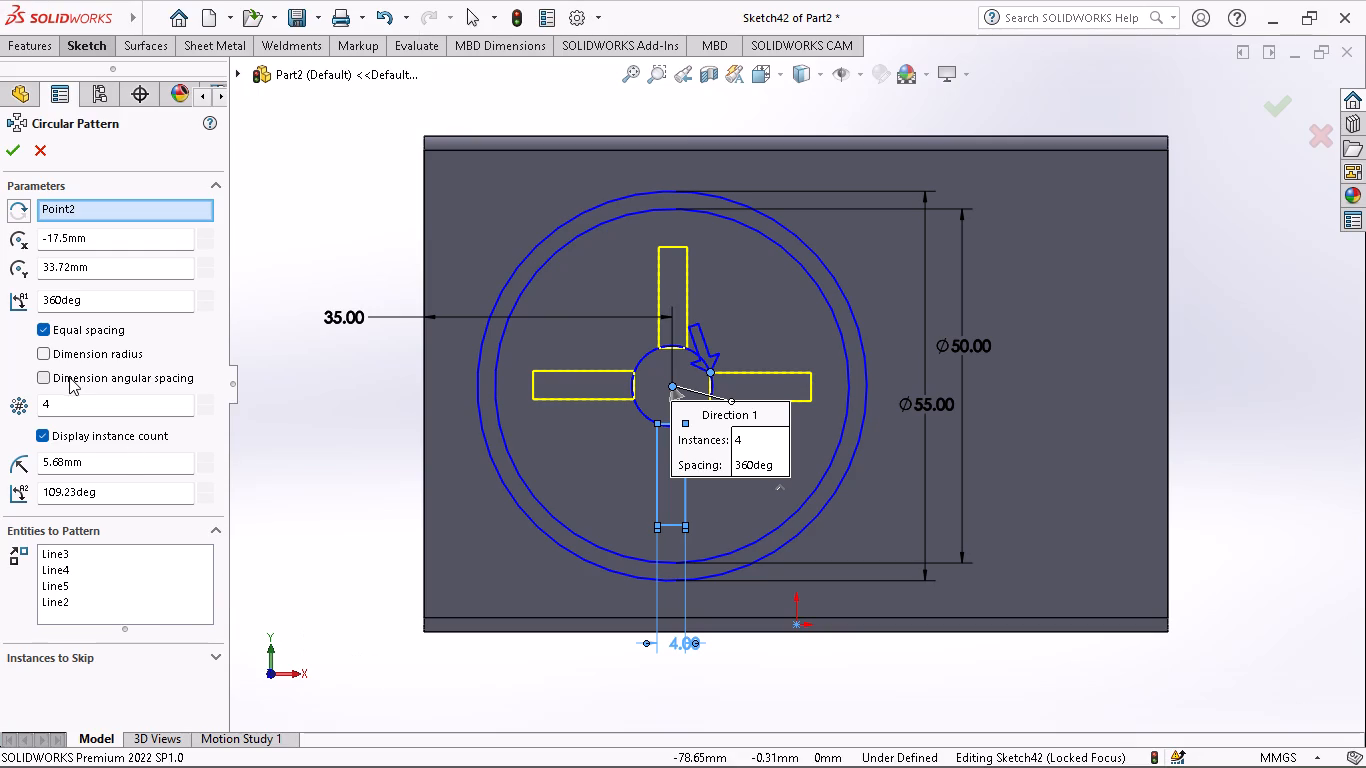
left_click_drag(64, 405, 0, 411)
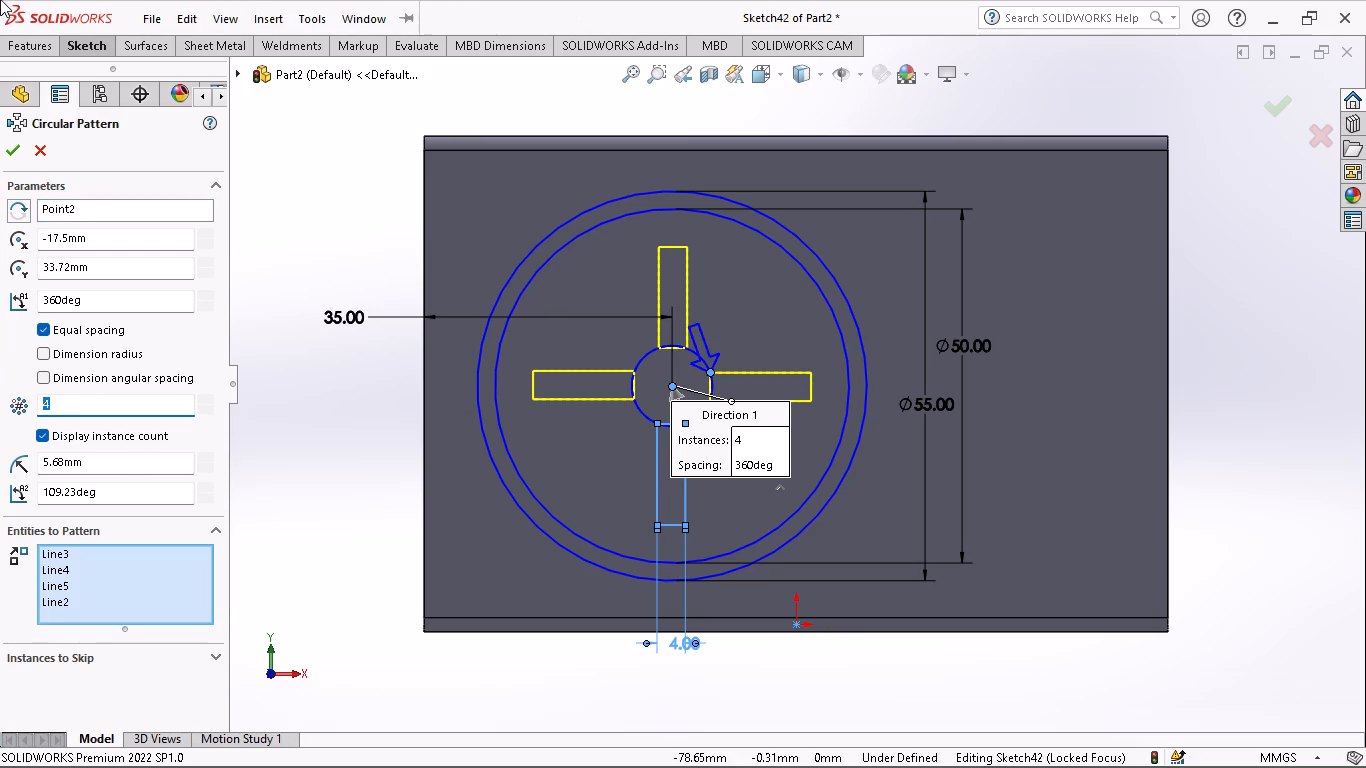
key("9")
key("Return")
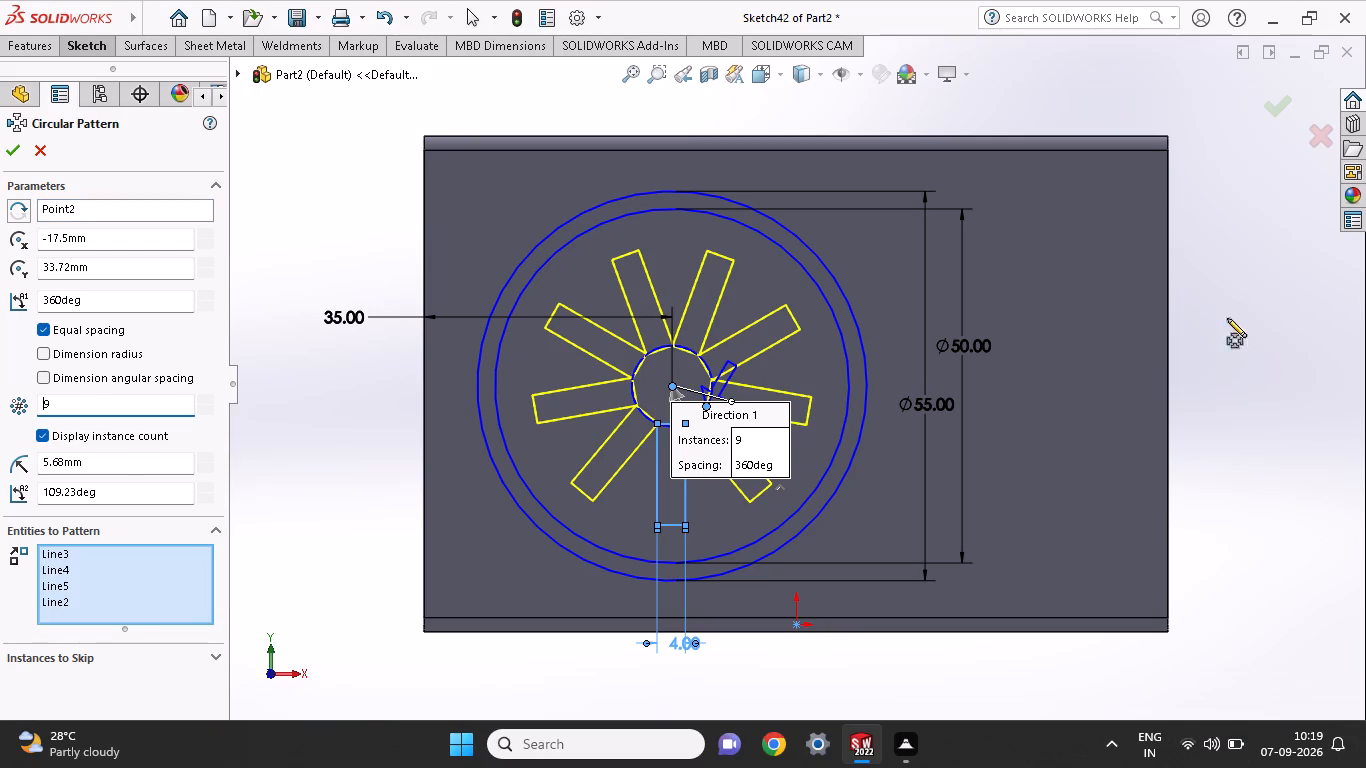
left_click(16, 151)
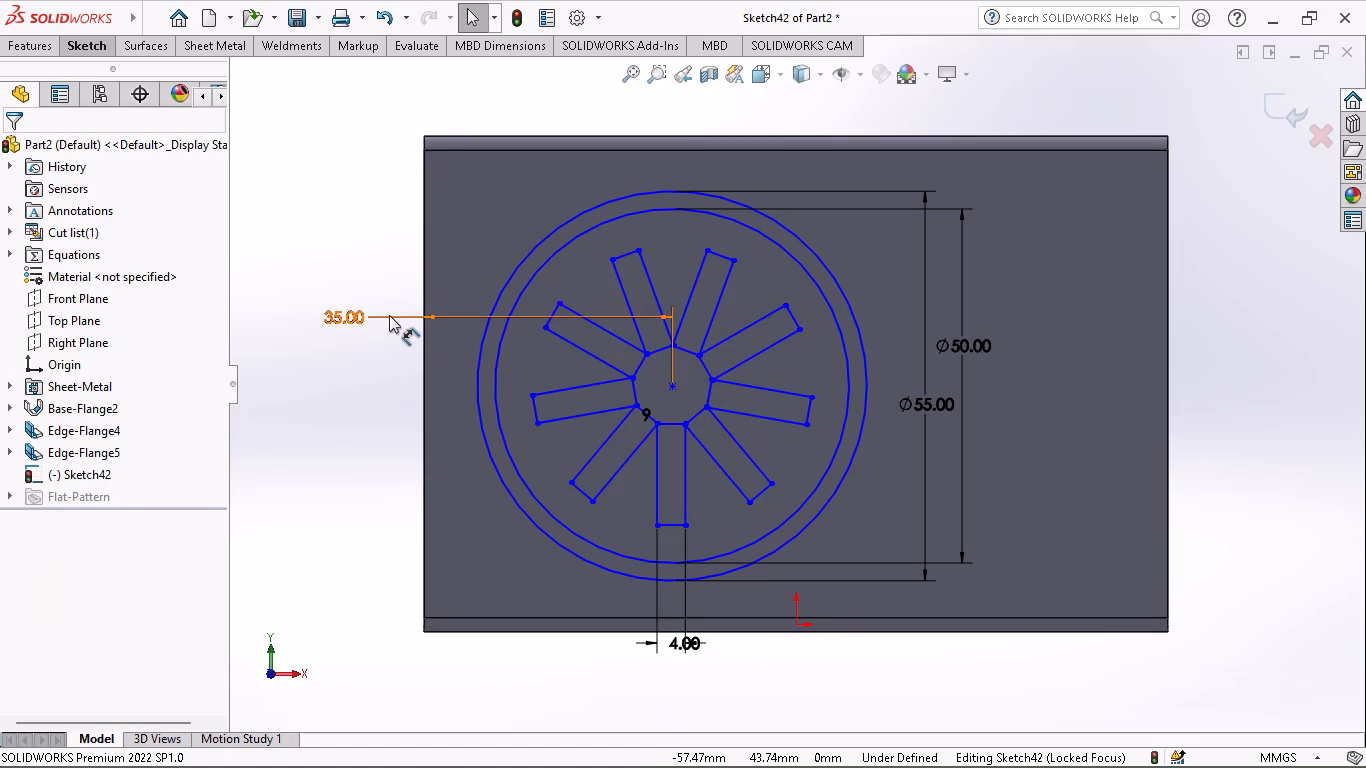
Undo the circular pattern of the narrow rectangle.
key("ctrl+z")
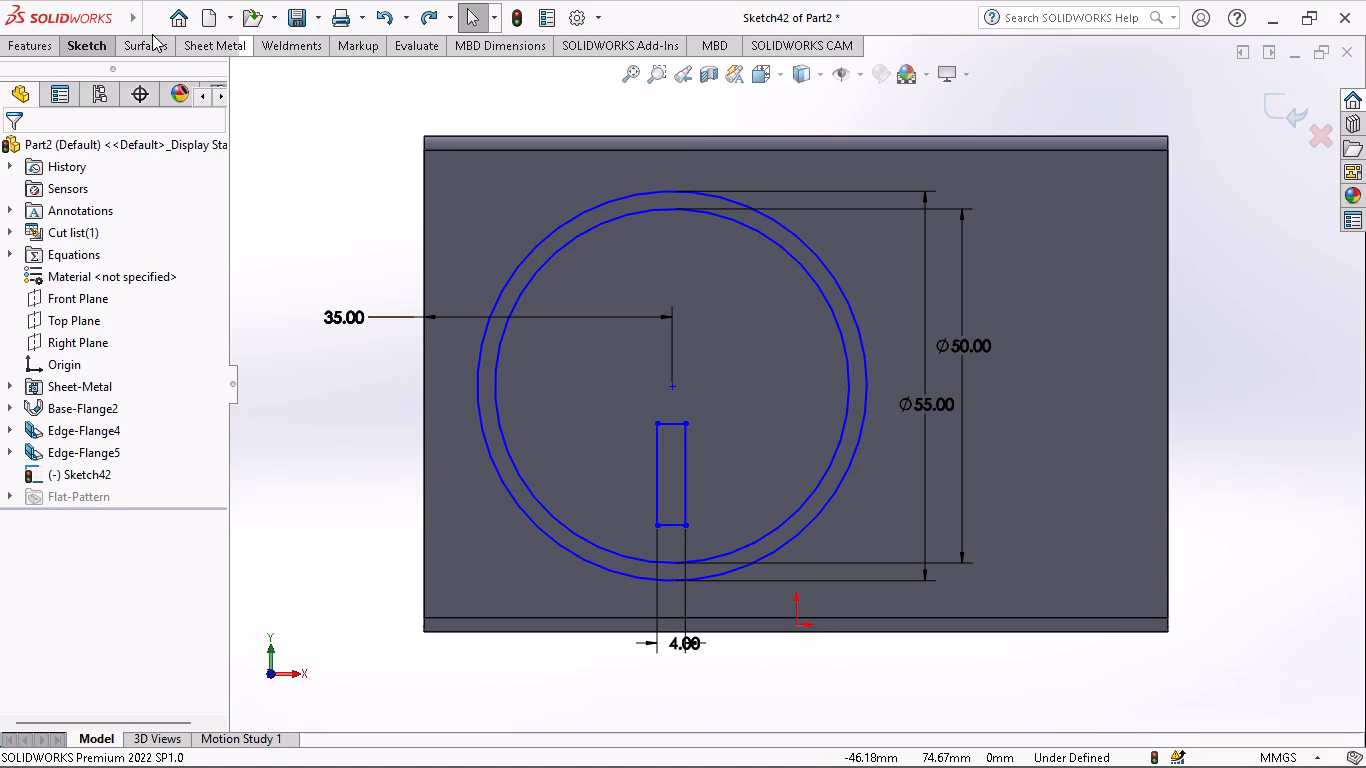
Set up a new circular sketch pattern of the narrow rectangle's four lines around the circles' centre point.
left_click(71, 44)
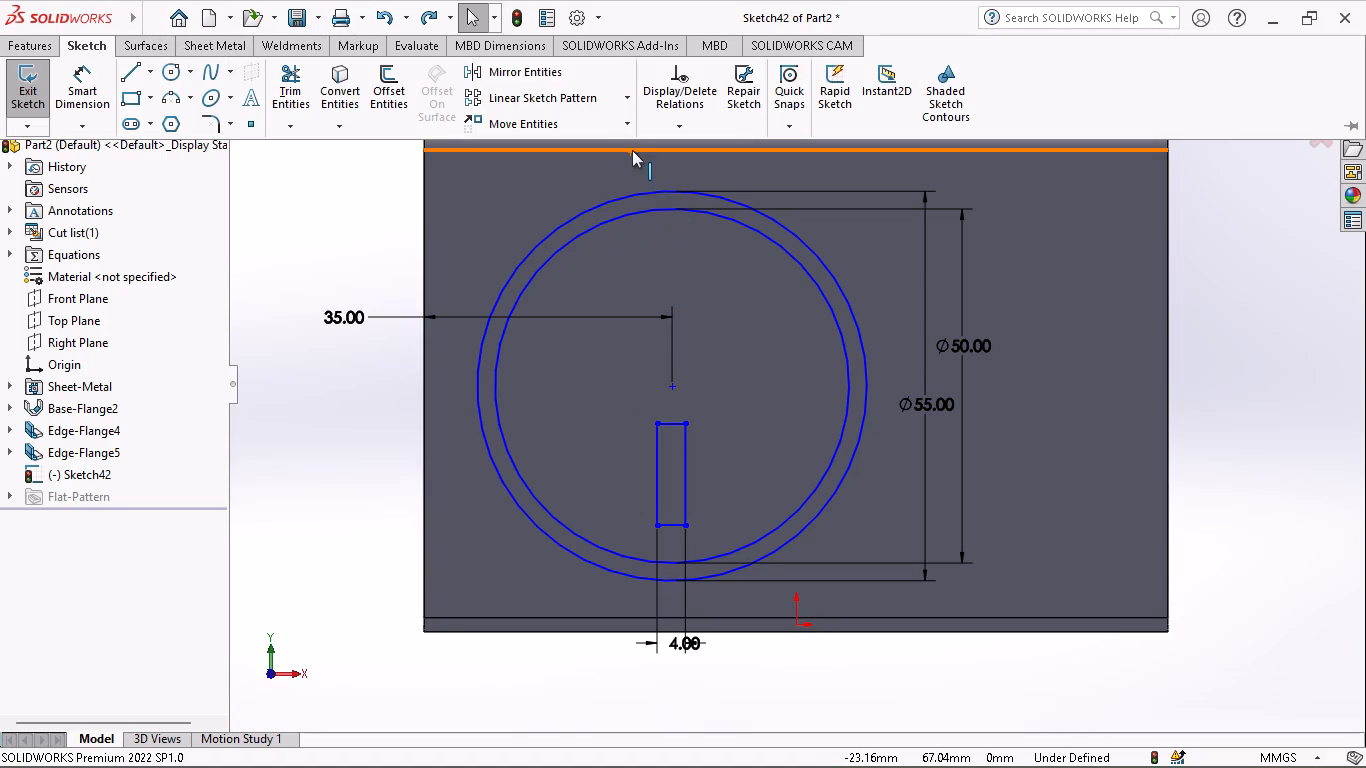
left_click(631, 97)
left_click(597, 150)
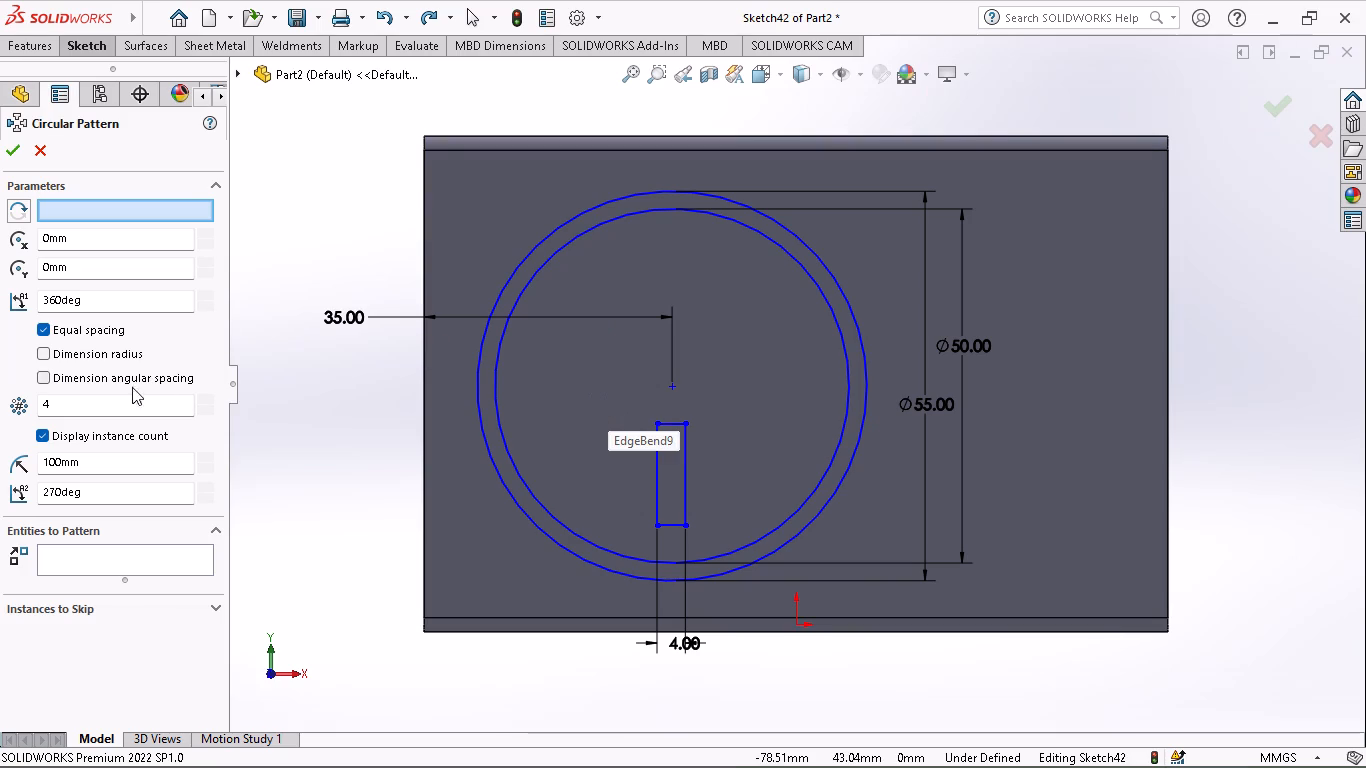
left_click(671, 385)
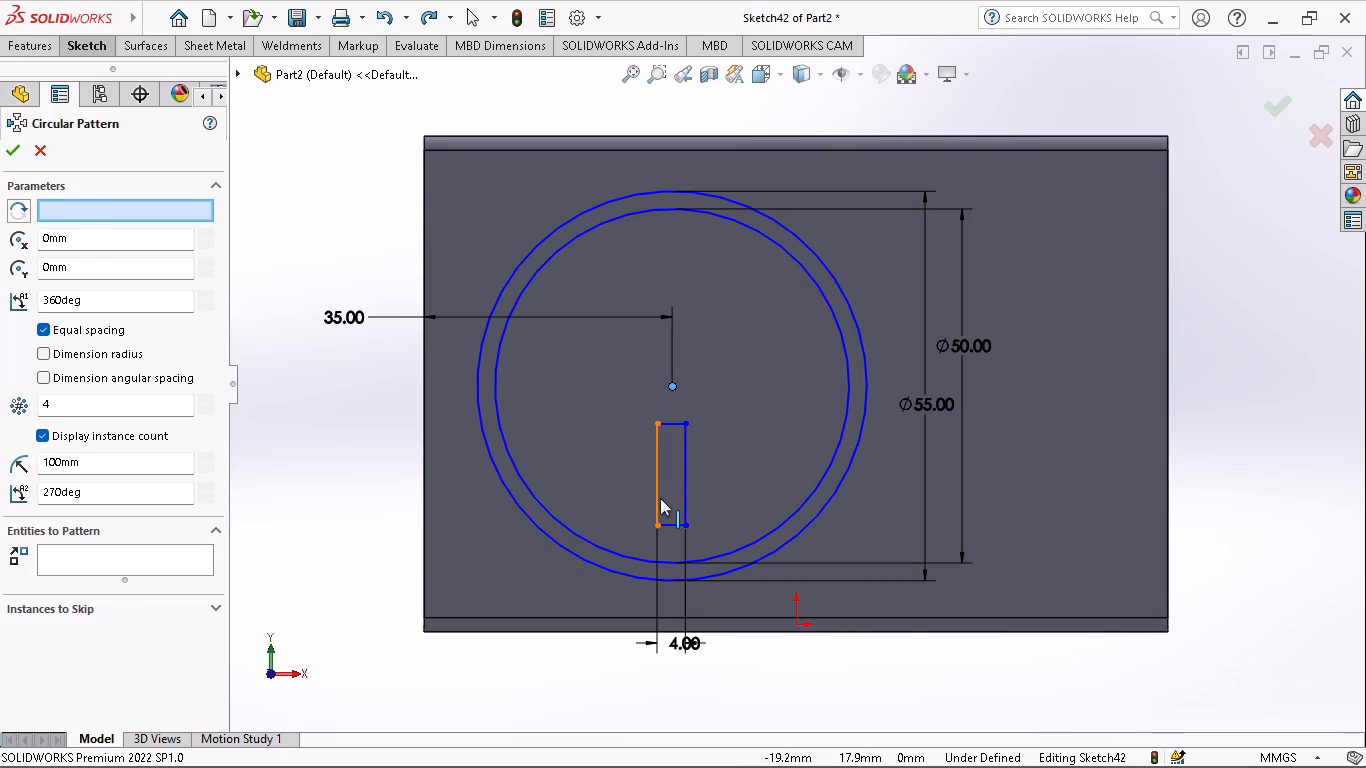
left_click(660, 498)
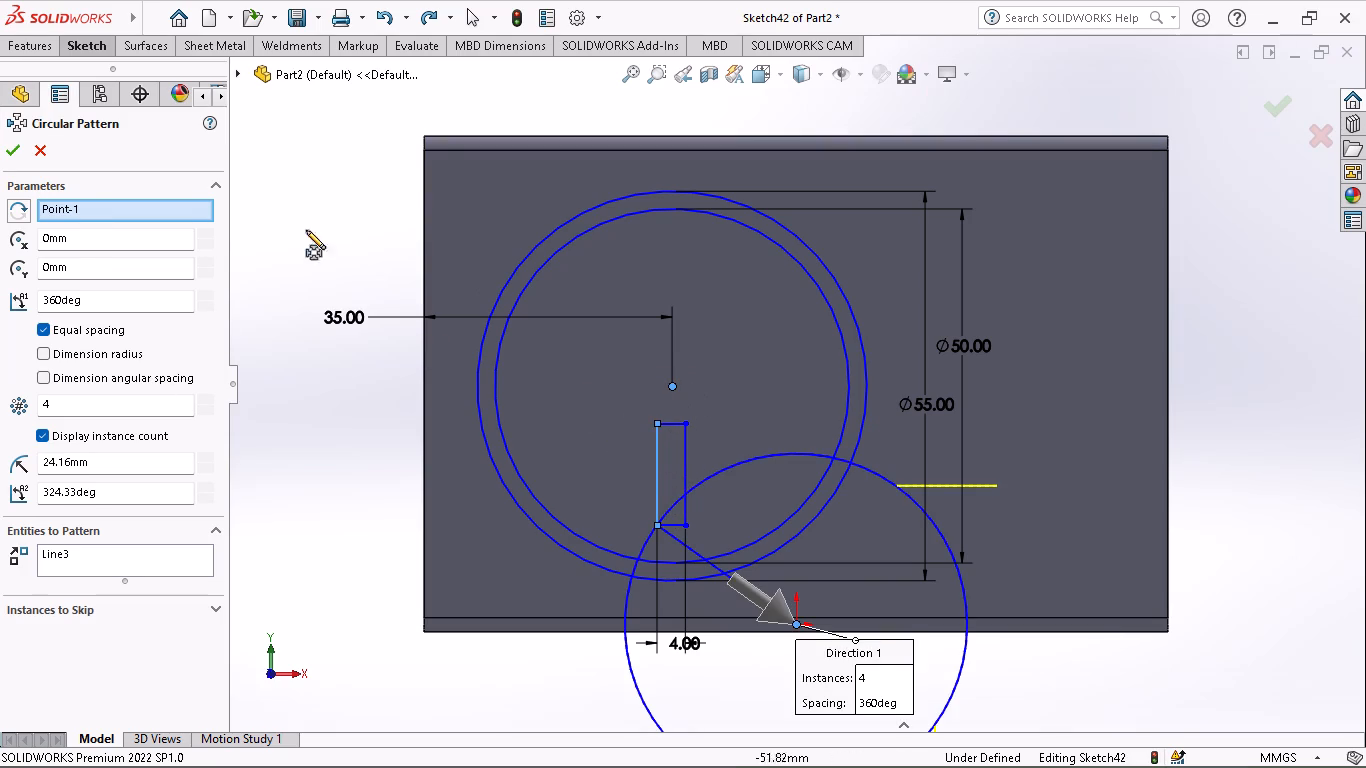
left_click(180, 206)
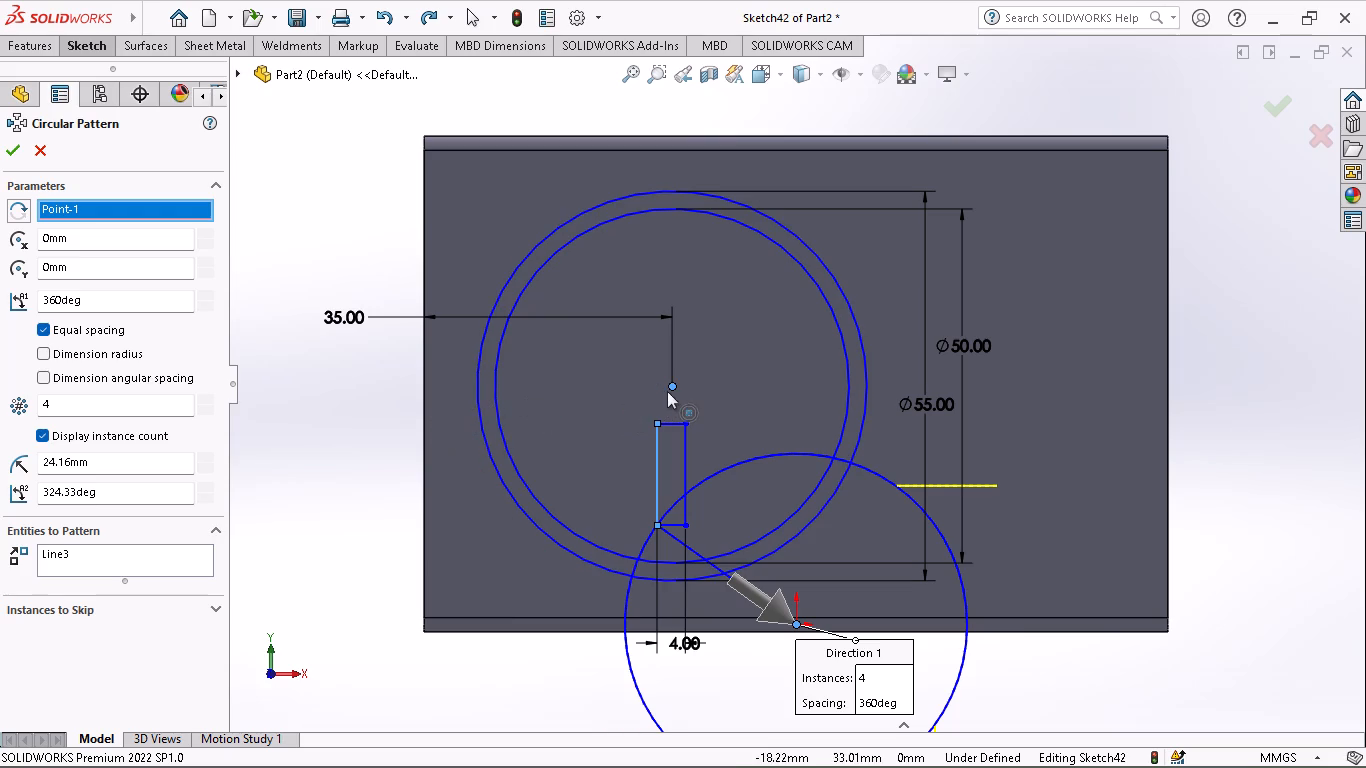
left_click(670, 386)
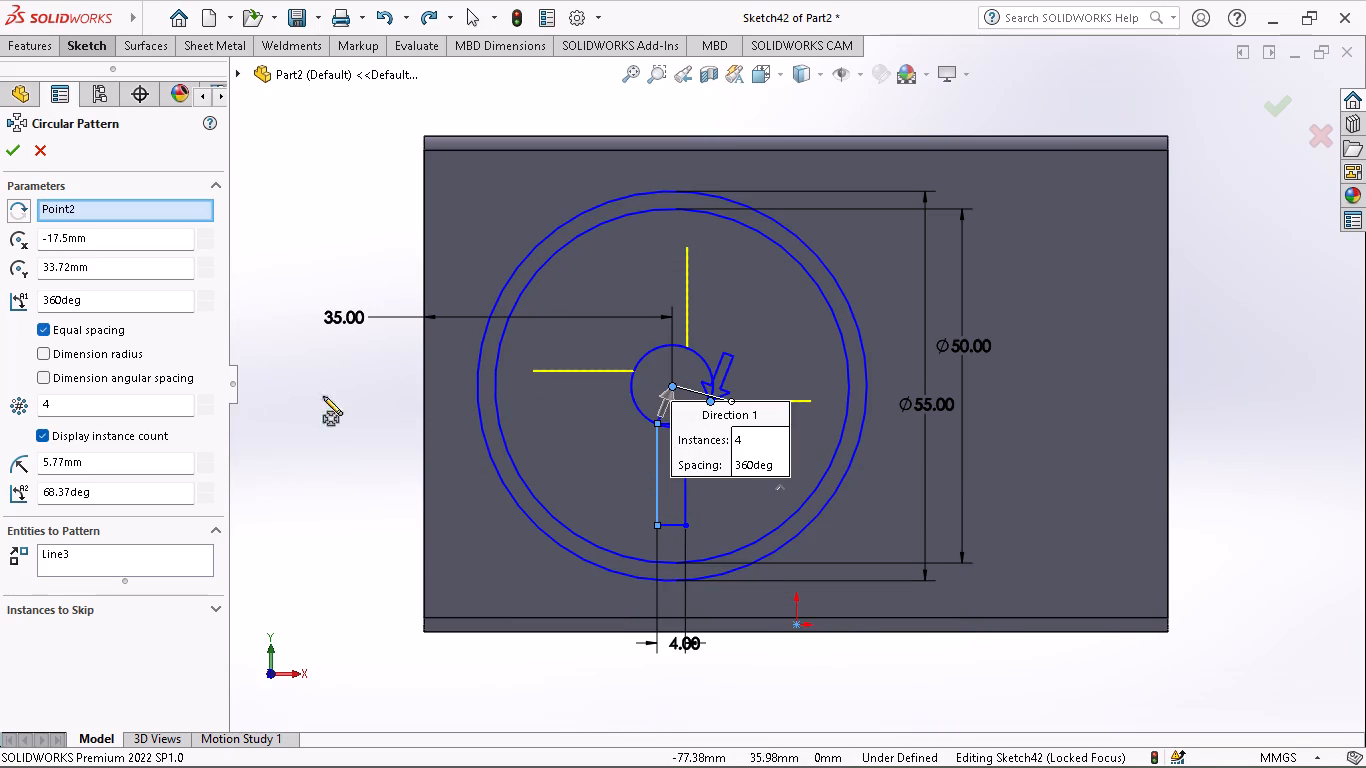
left_click(671, 532)
left_click(671, 528)
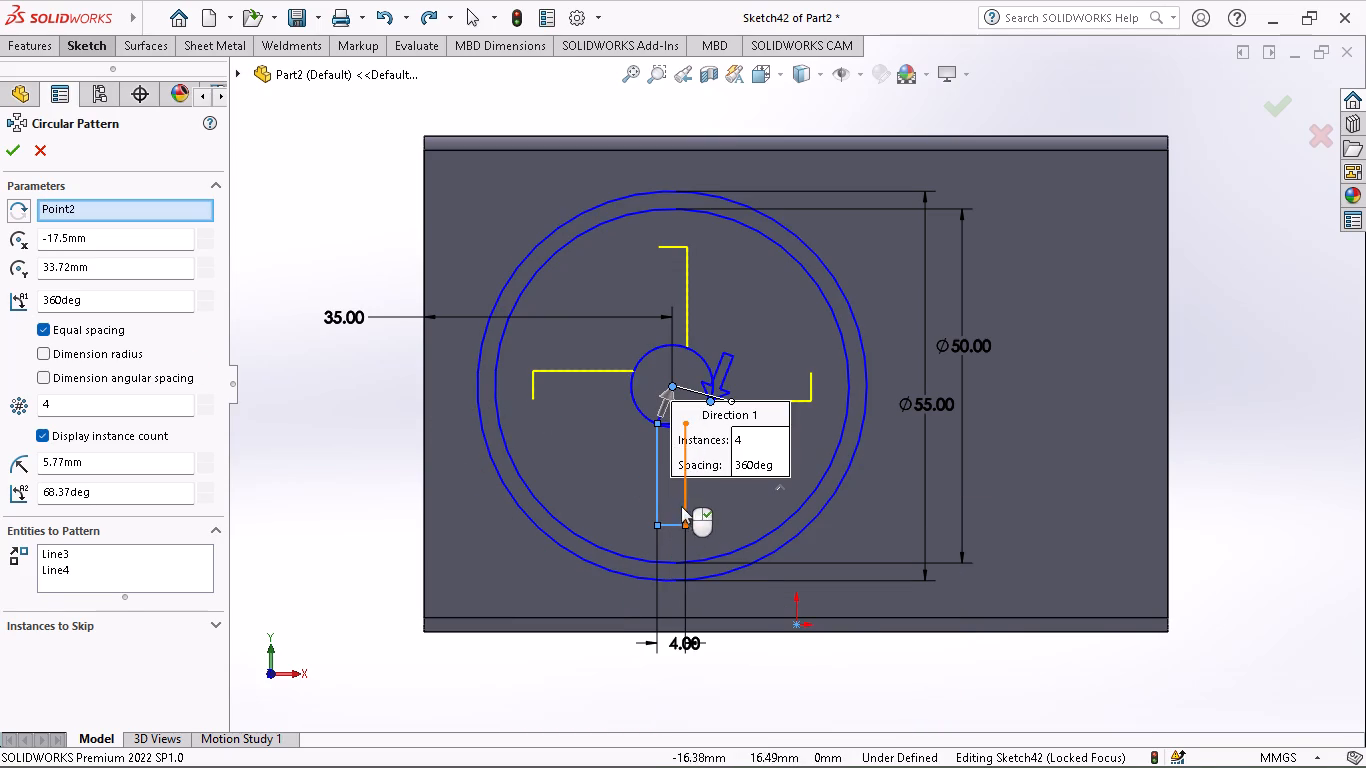
left_click(683, 502)
left_click(663, 423)
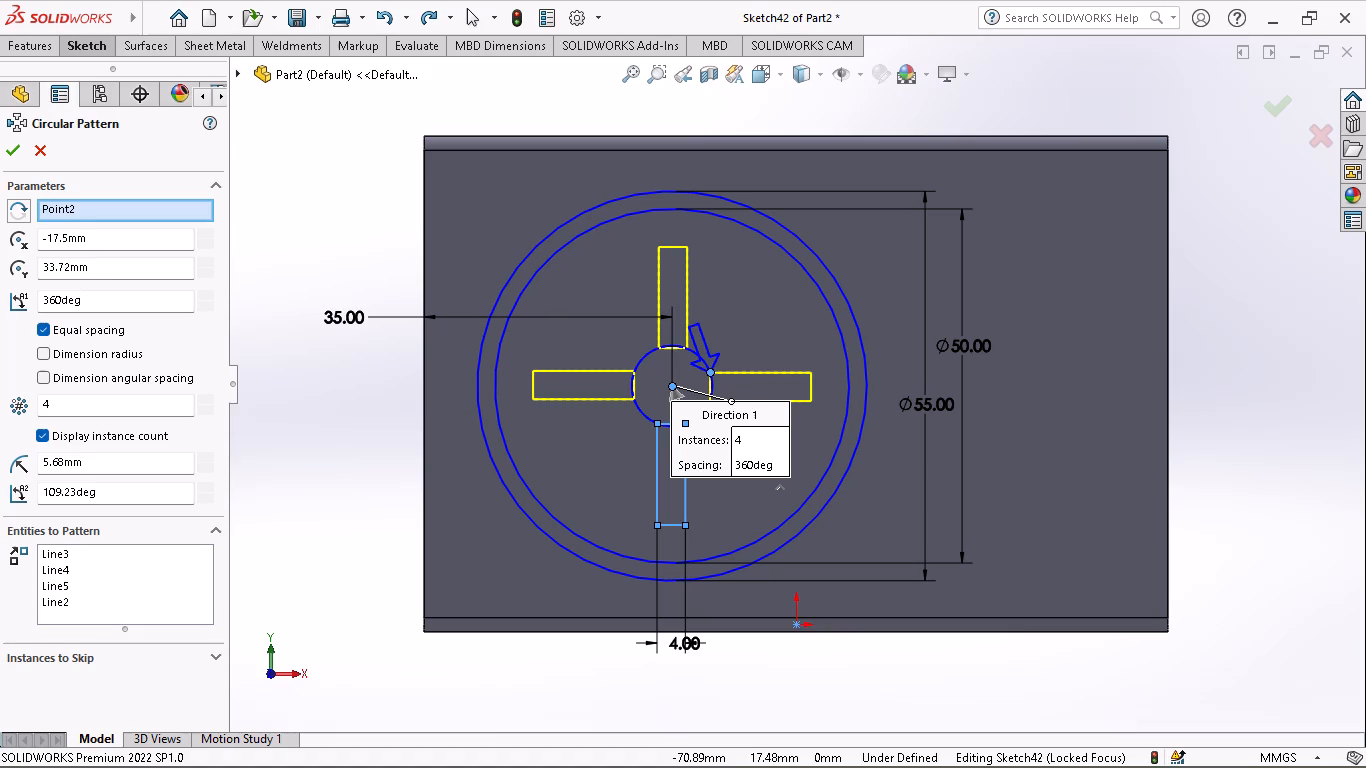
Set the circular pattern's centre X coordinate to 10 mm.
left_click_drag(105, 243, 0, 221)
key("1")
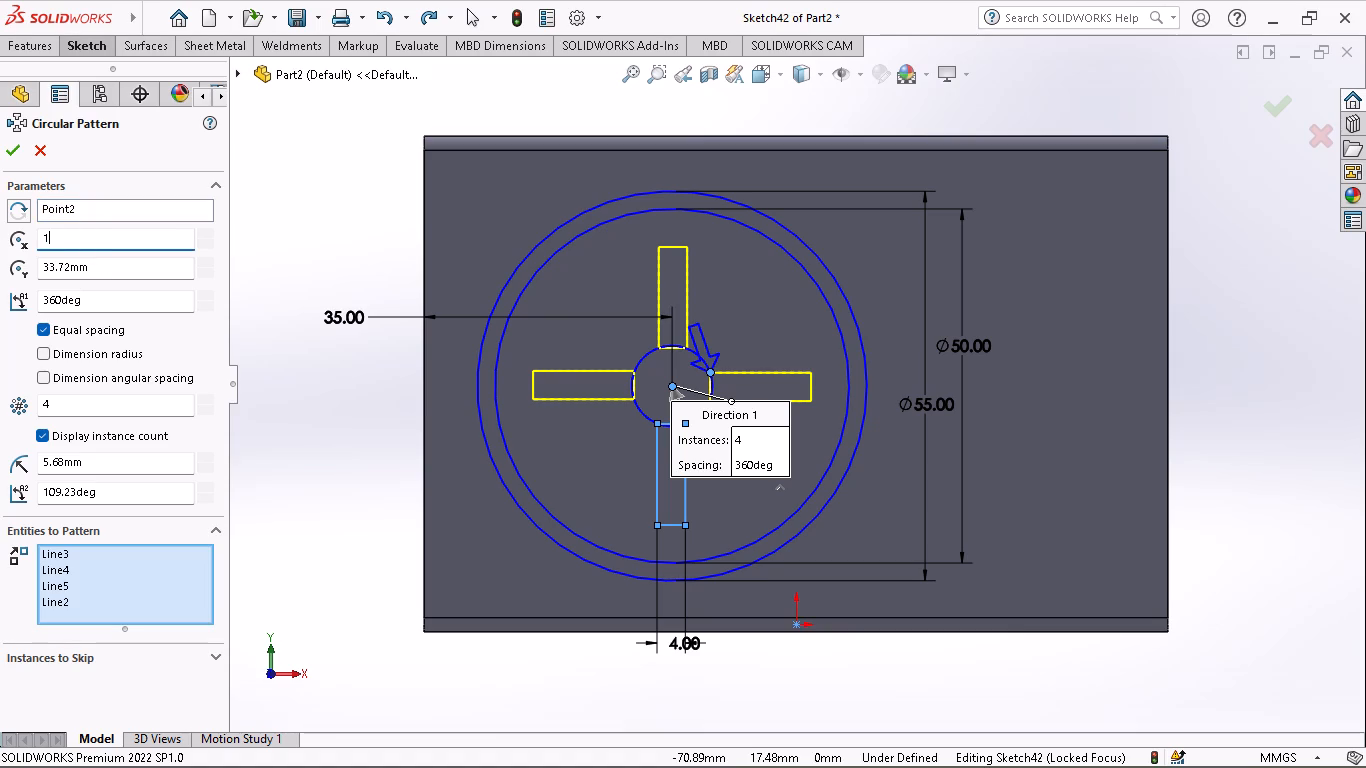
key("0")
key("Return")
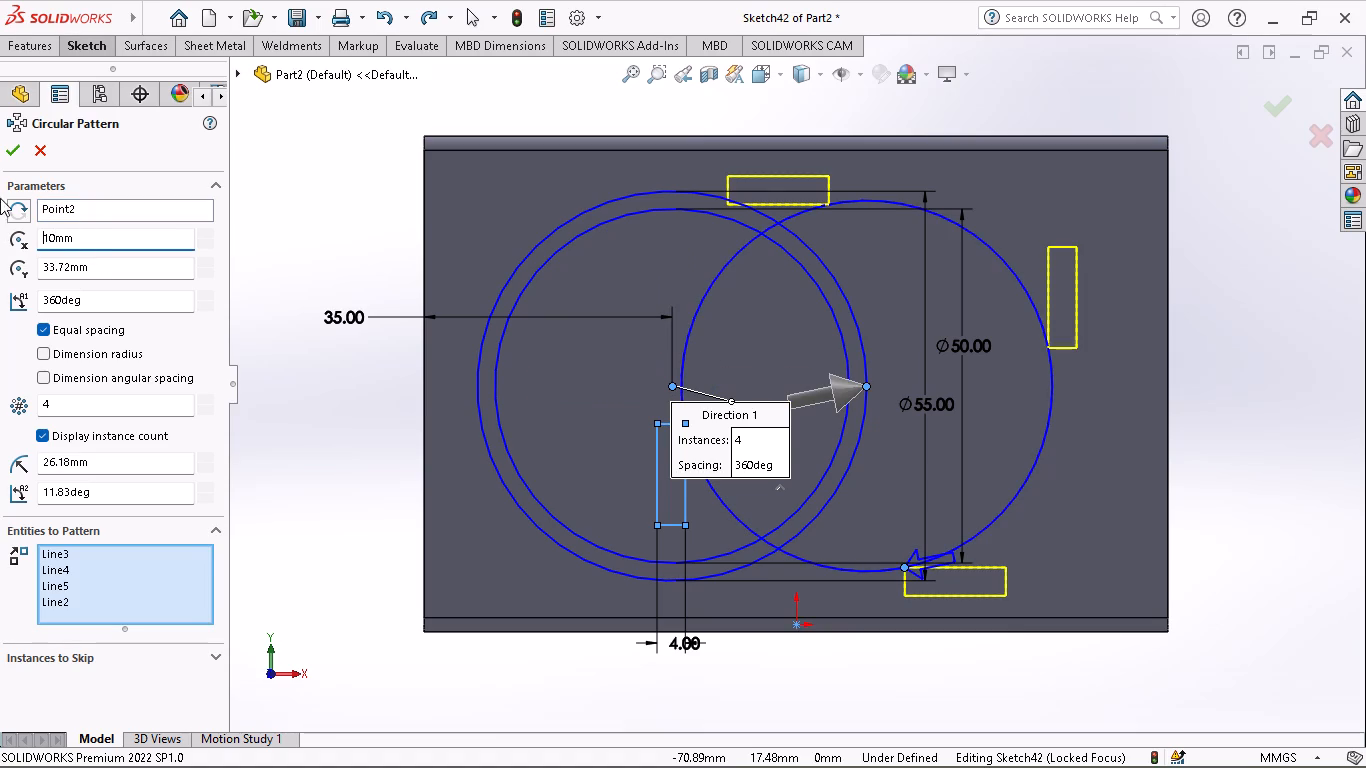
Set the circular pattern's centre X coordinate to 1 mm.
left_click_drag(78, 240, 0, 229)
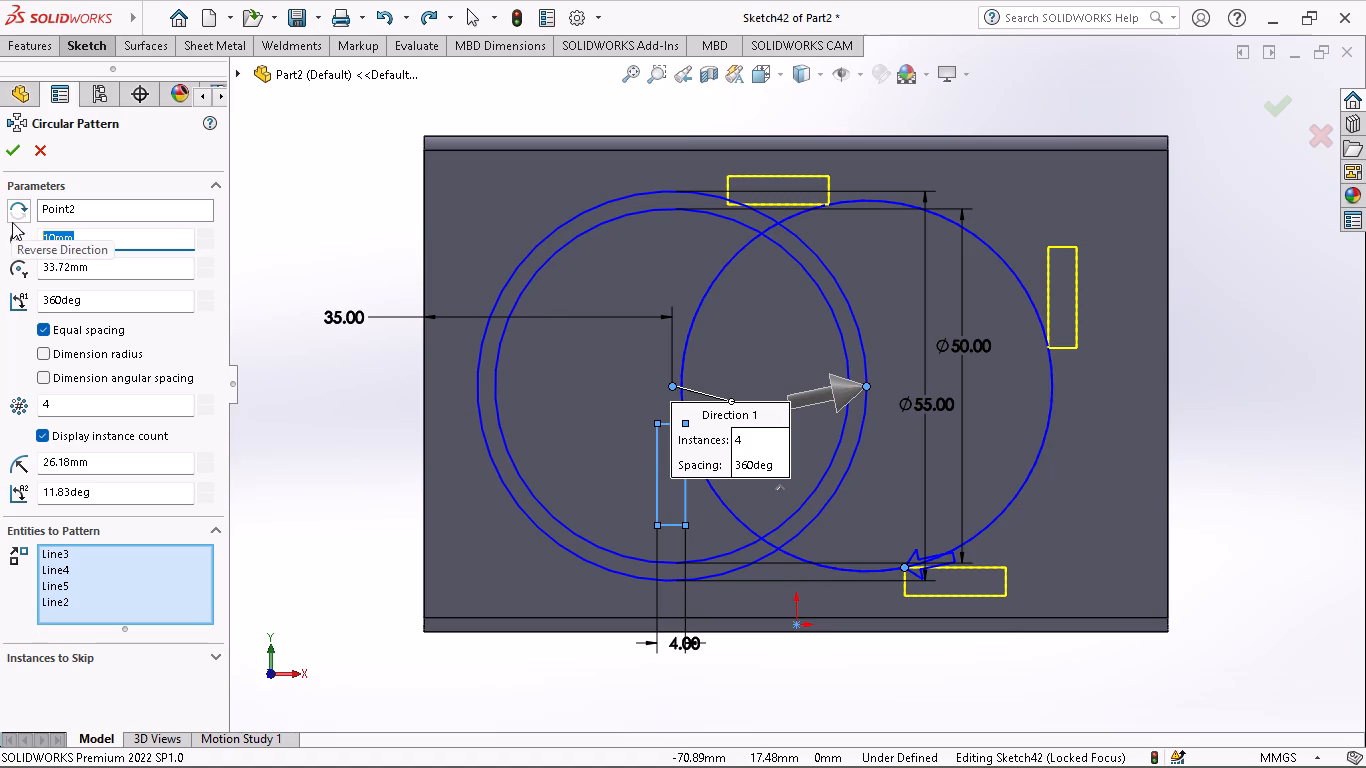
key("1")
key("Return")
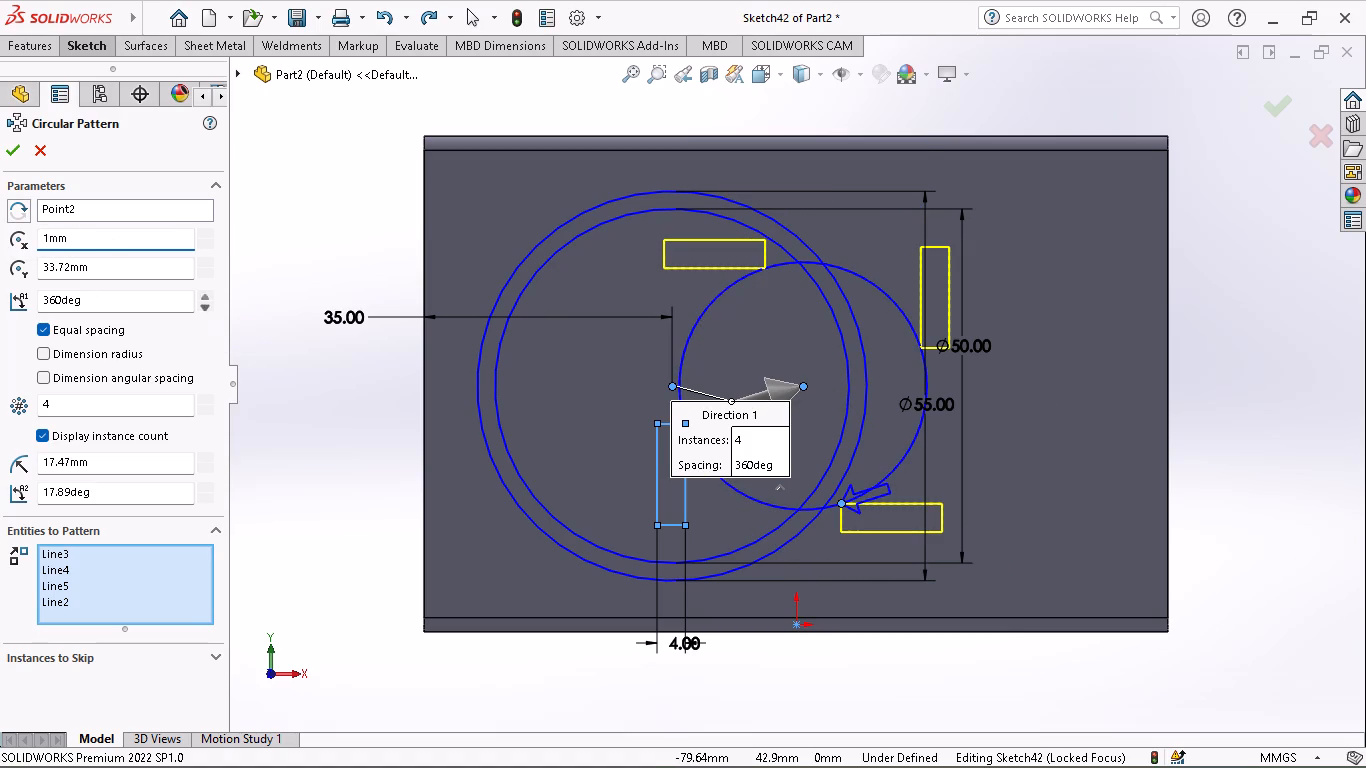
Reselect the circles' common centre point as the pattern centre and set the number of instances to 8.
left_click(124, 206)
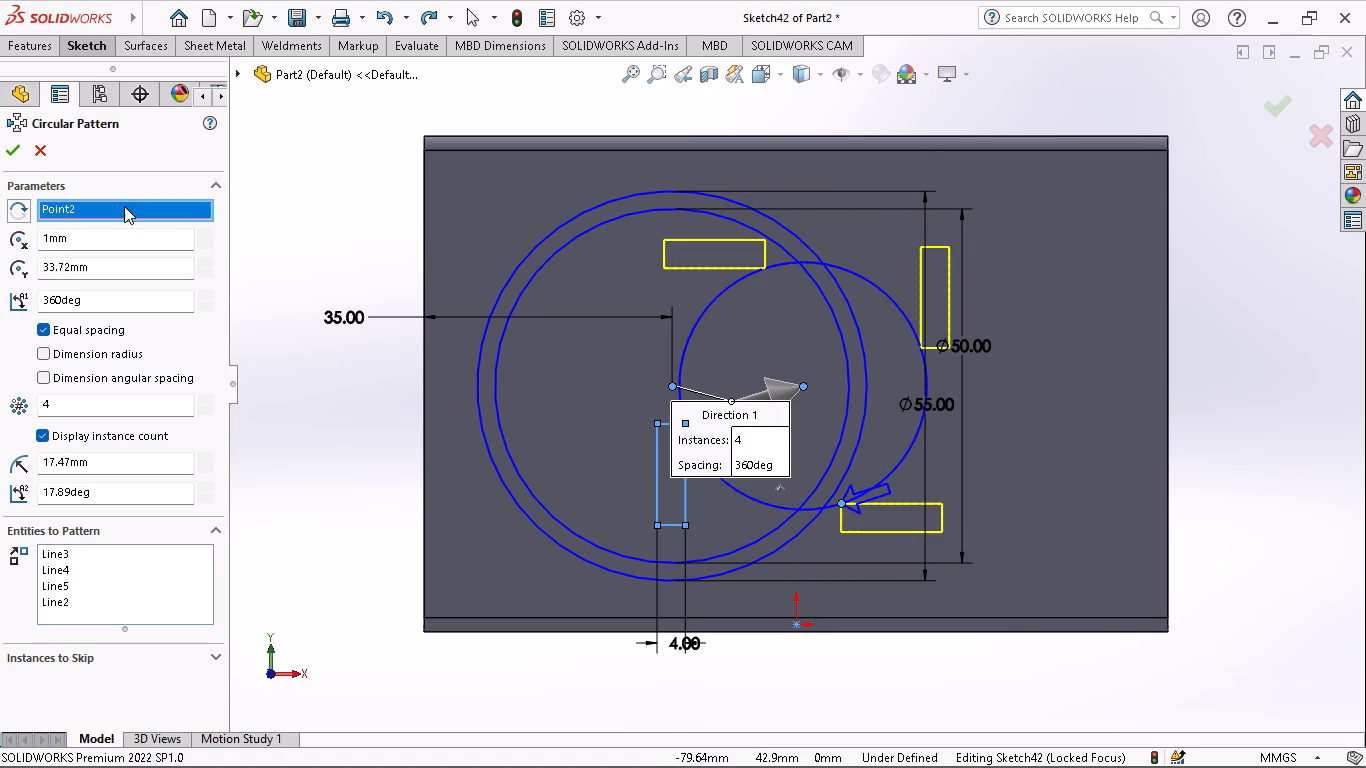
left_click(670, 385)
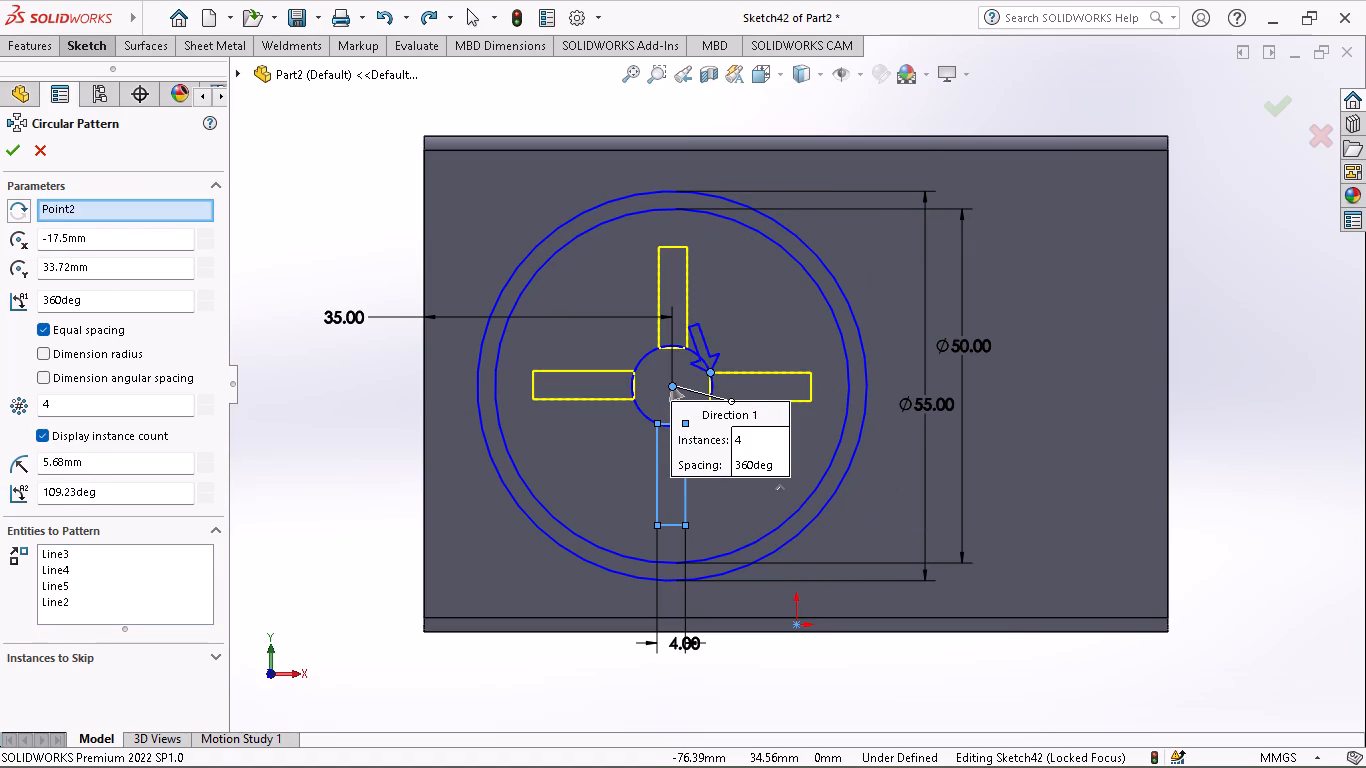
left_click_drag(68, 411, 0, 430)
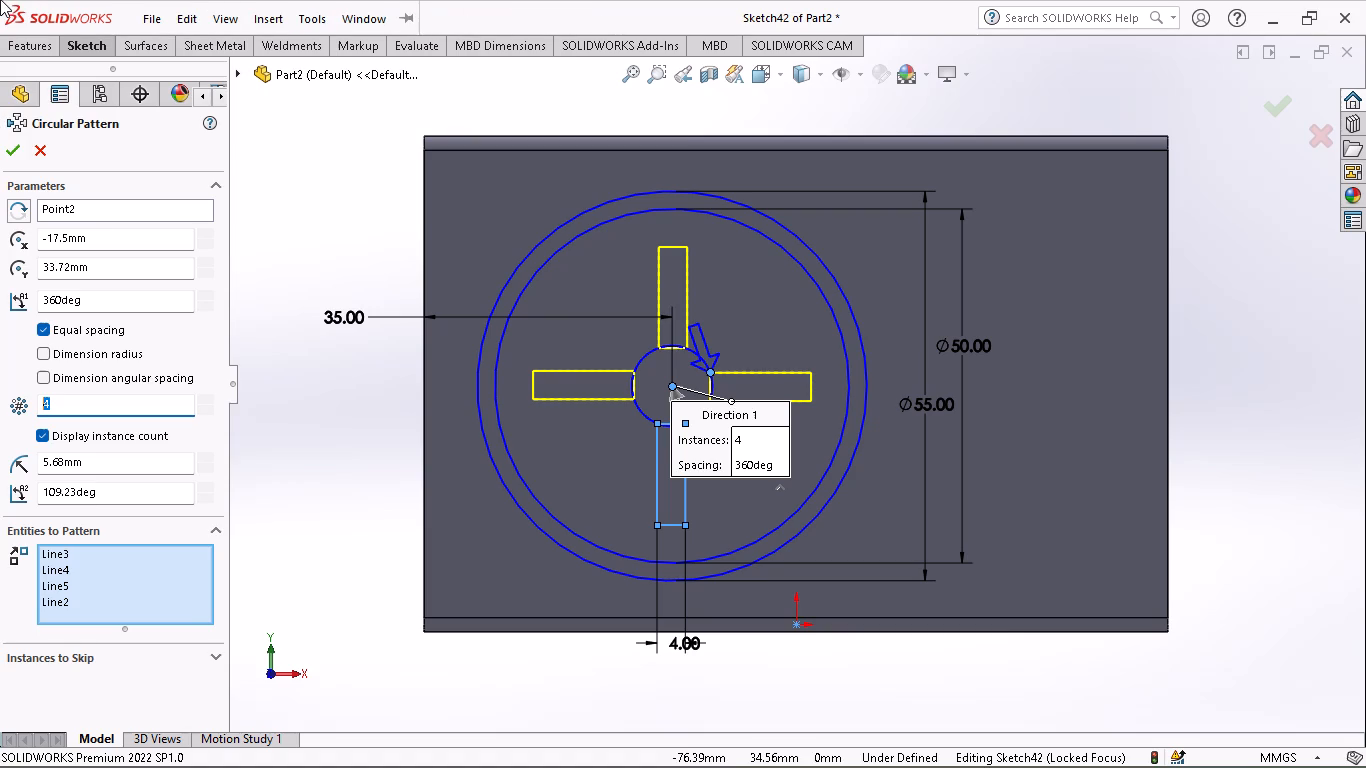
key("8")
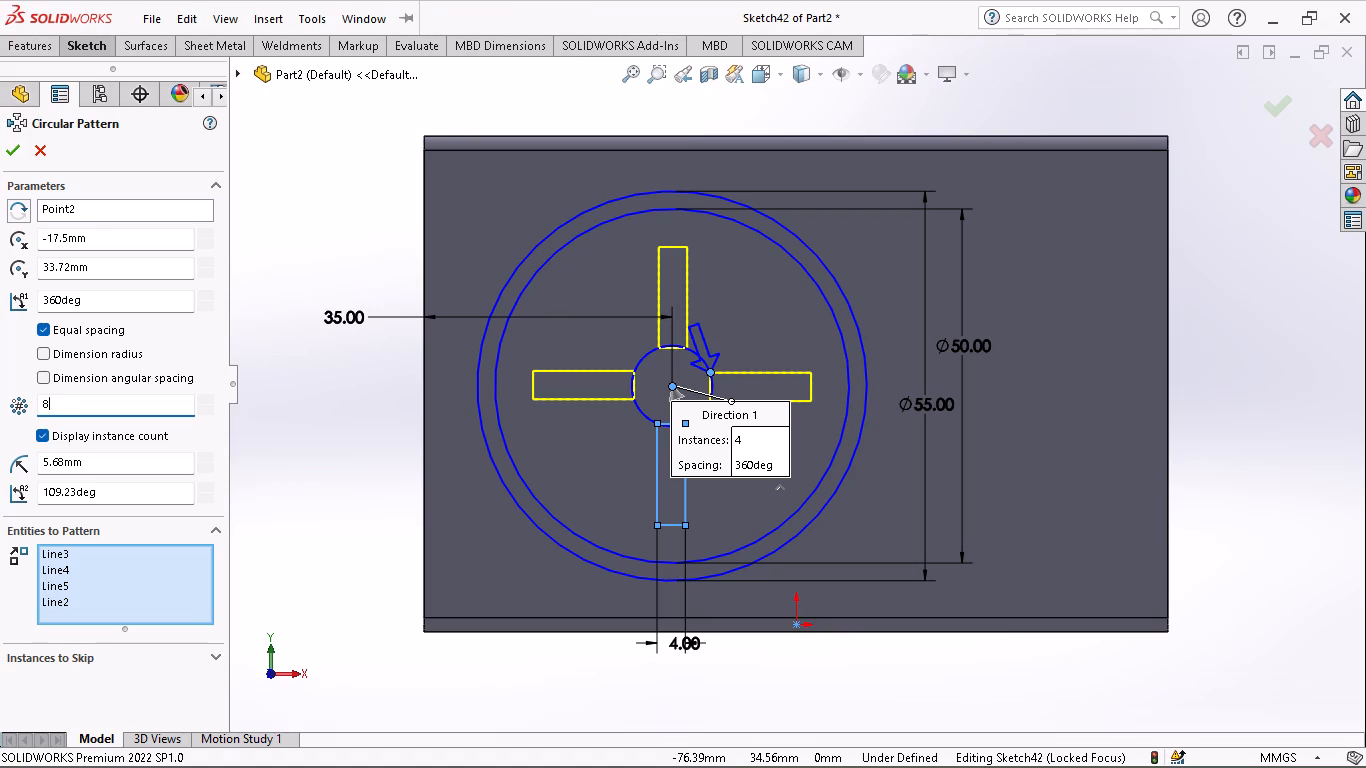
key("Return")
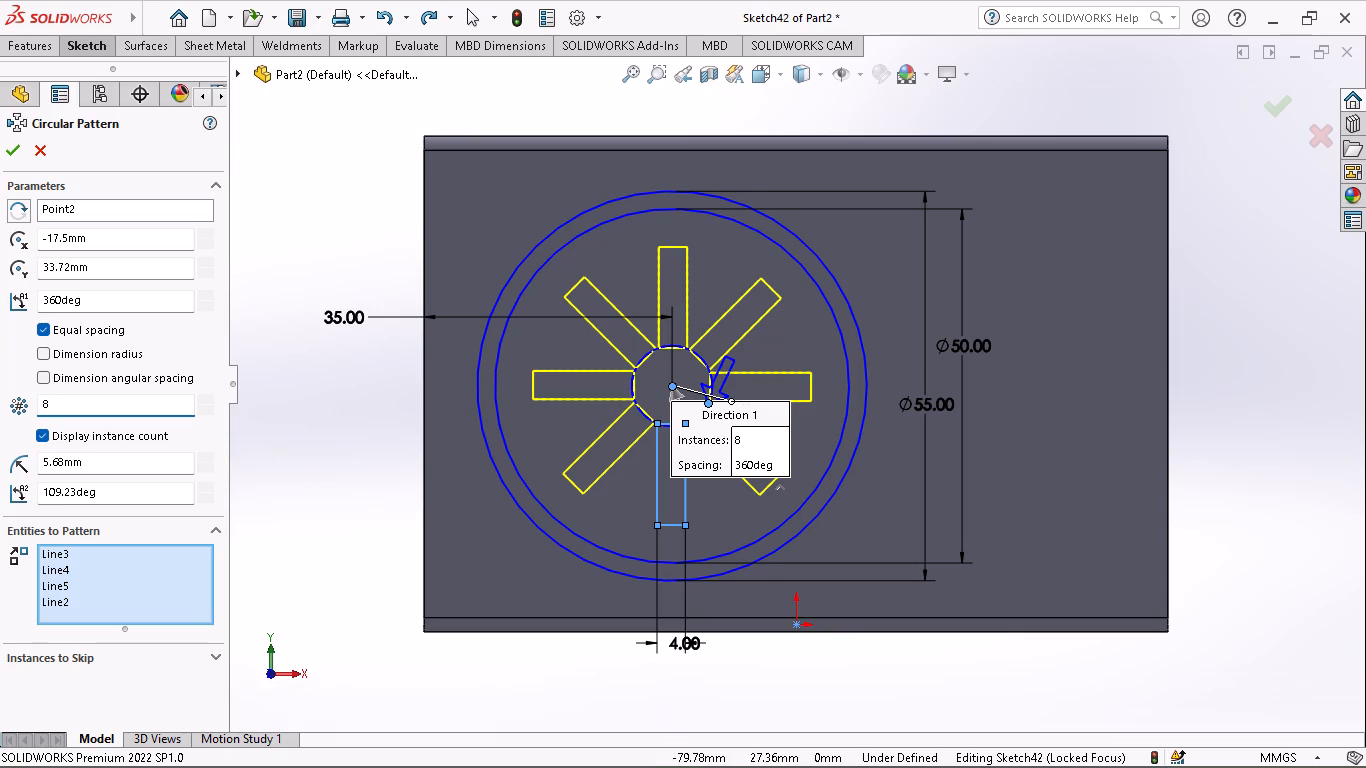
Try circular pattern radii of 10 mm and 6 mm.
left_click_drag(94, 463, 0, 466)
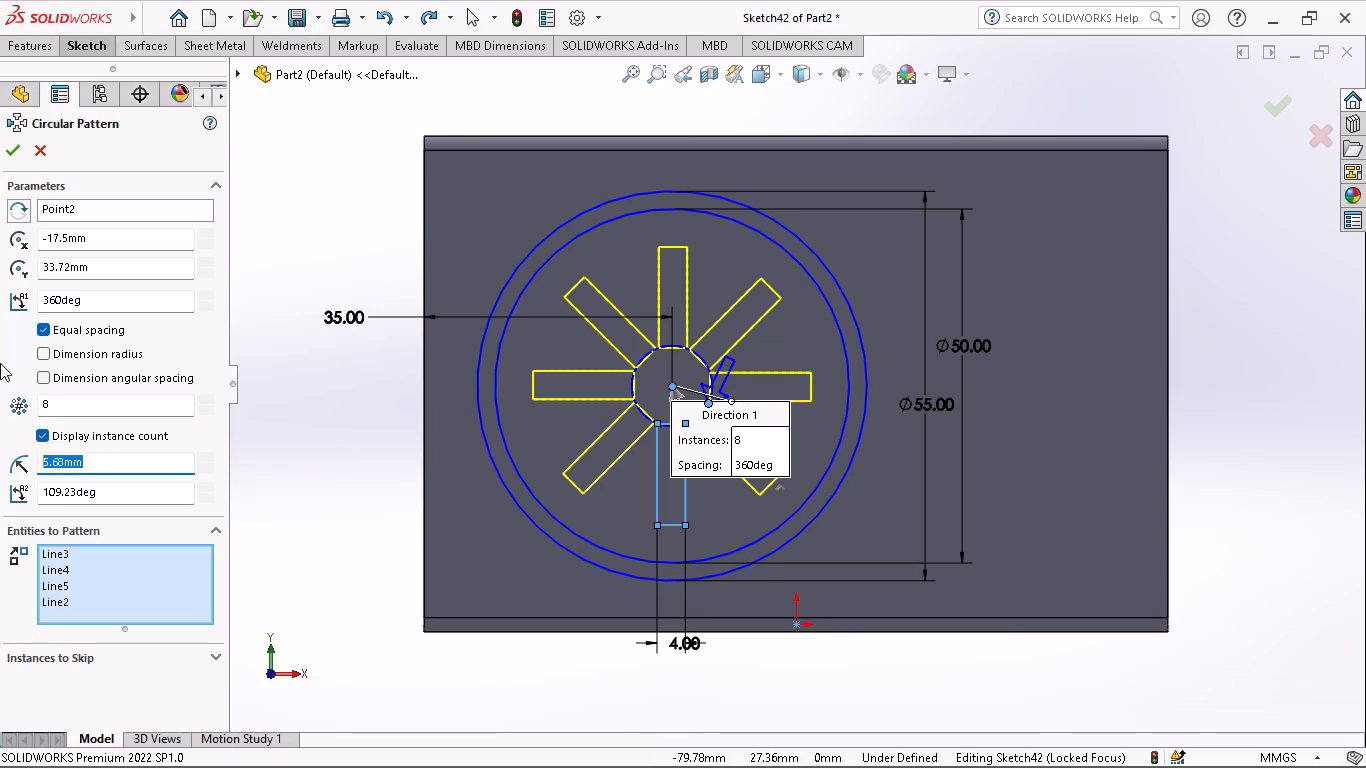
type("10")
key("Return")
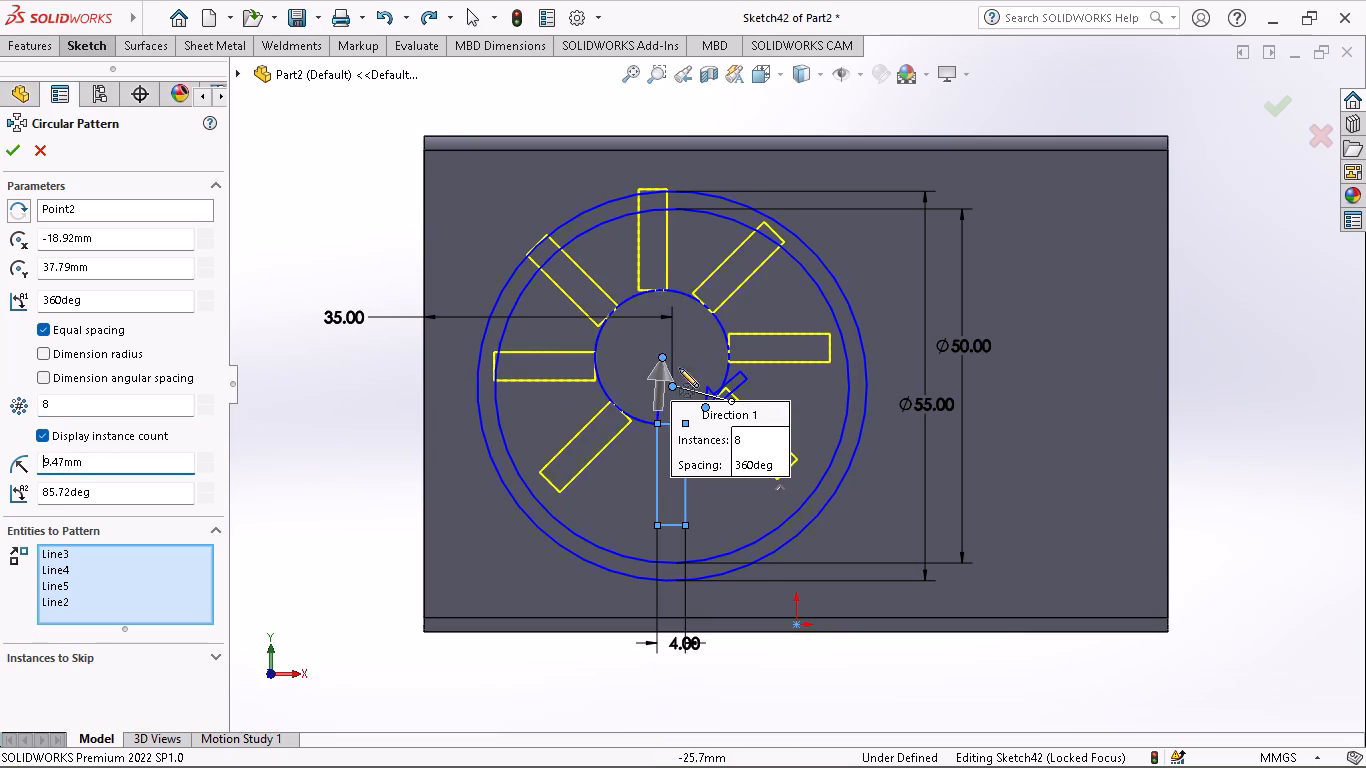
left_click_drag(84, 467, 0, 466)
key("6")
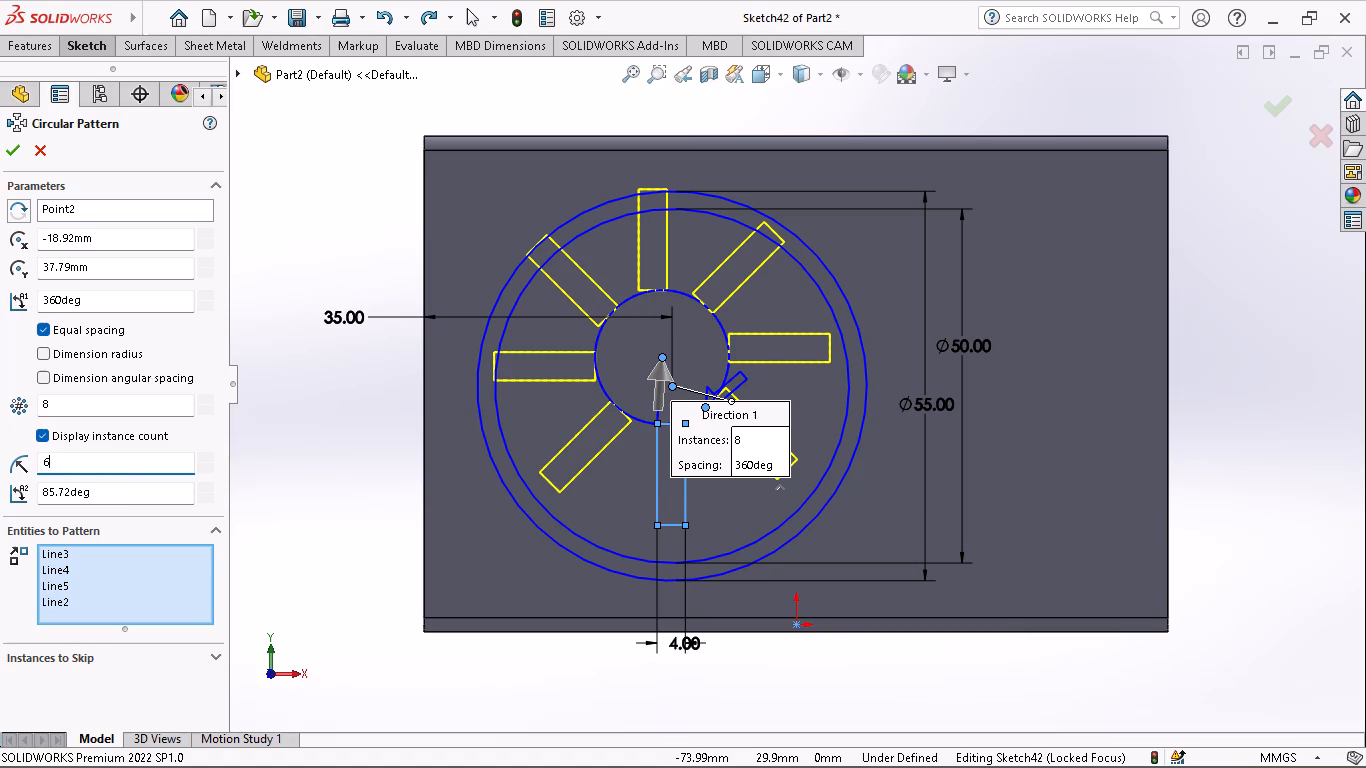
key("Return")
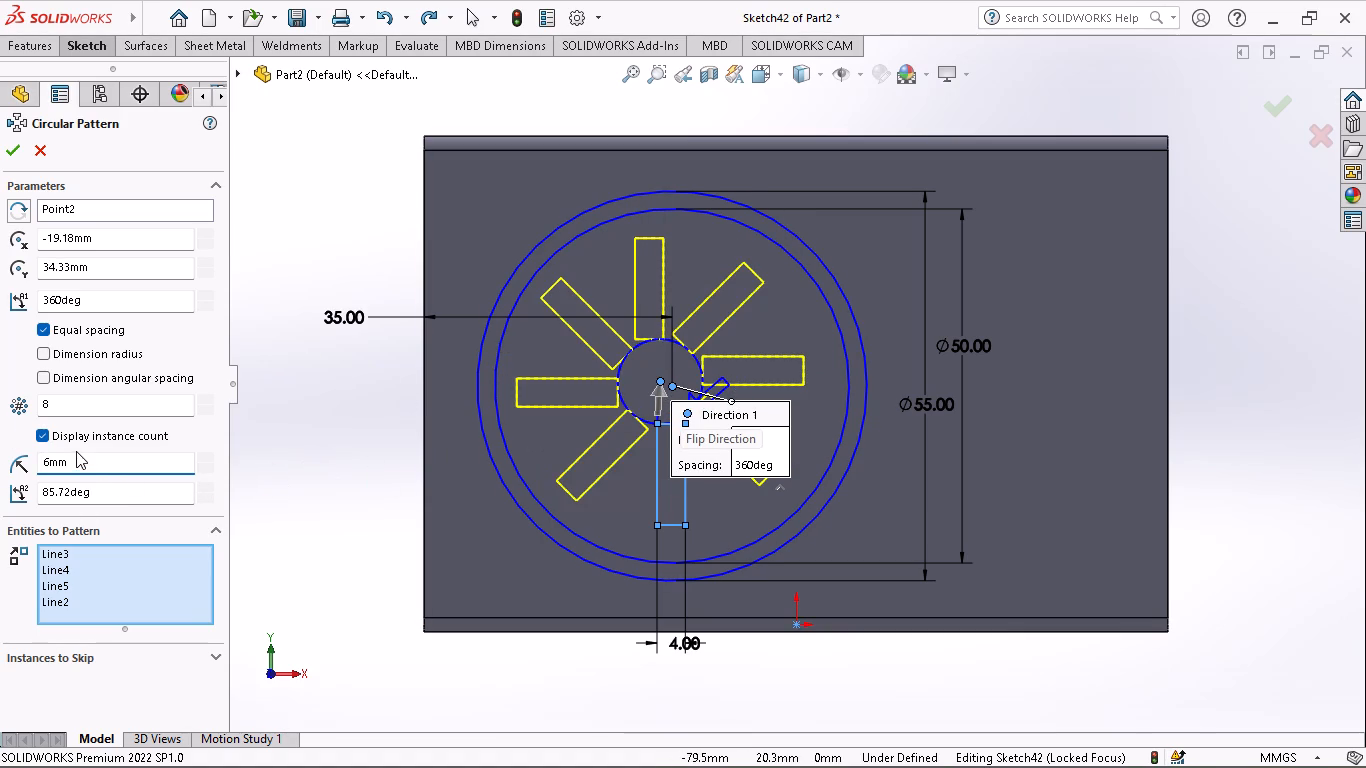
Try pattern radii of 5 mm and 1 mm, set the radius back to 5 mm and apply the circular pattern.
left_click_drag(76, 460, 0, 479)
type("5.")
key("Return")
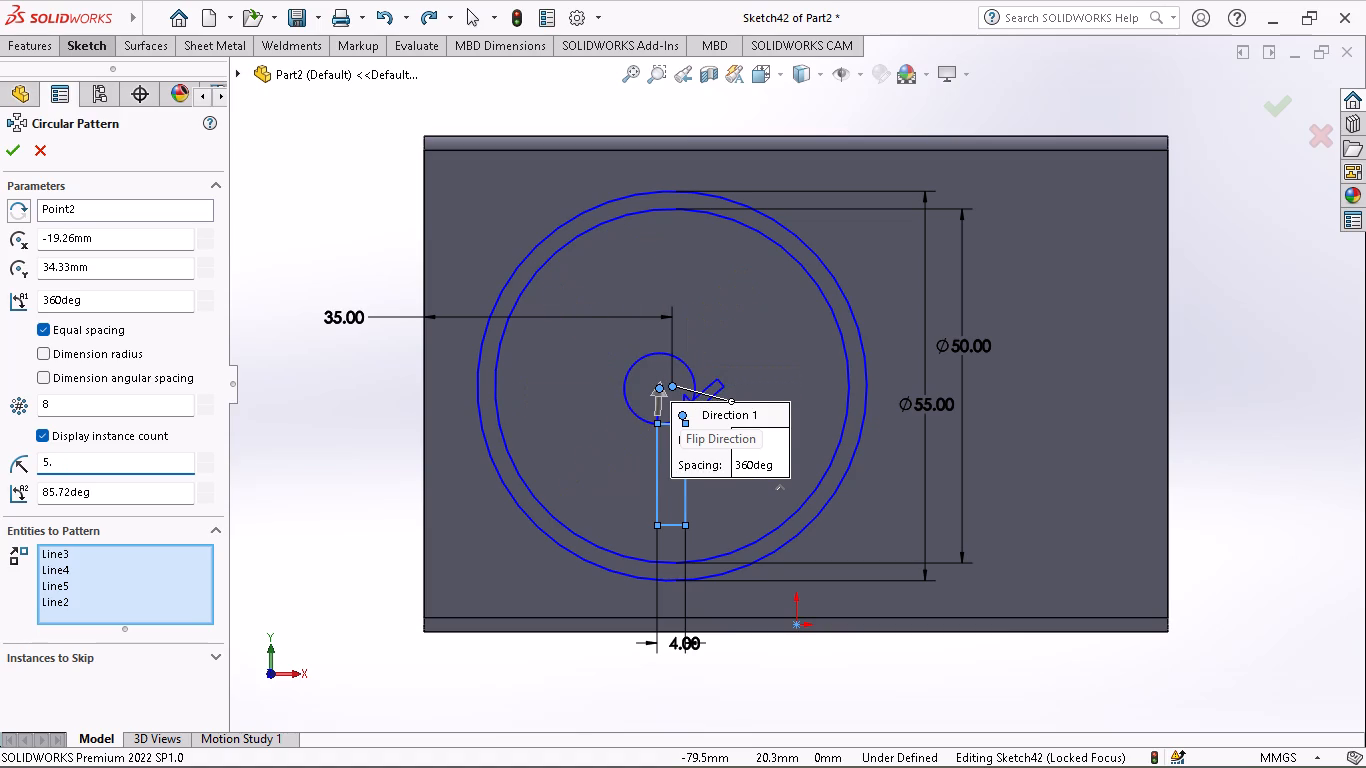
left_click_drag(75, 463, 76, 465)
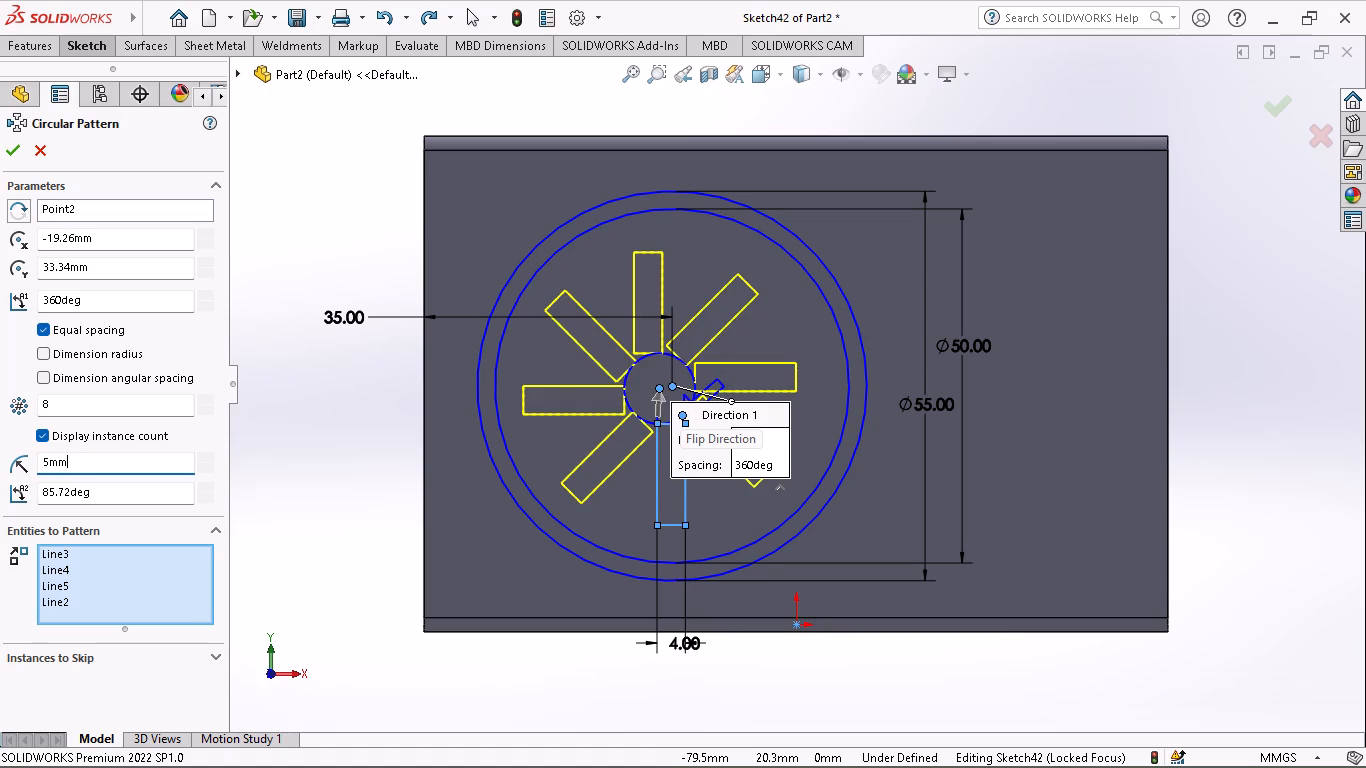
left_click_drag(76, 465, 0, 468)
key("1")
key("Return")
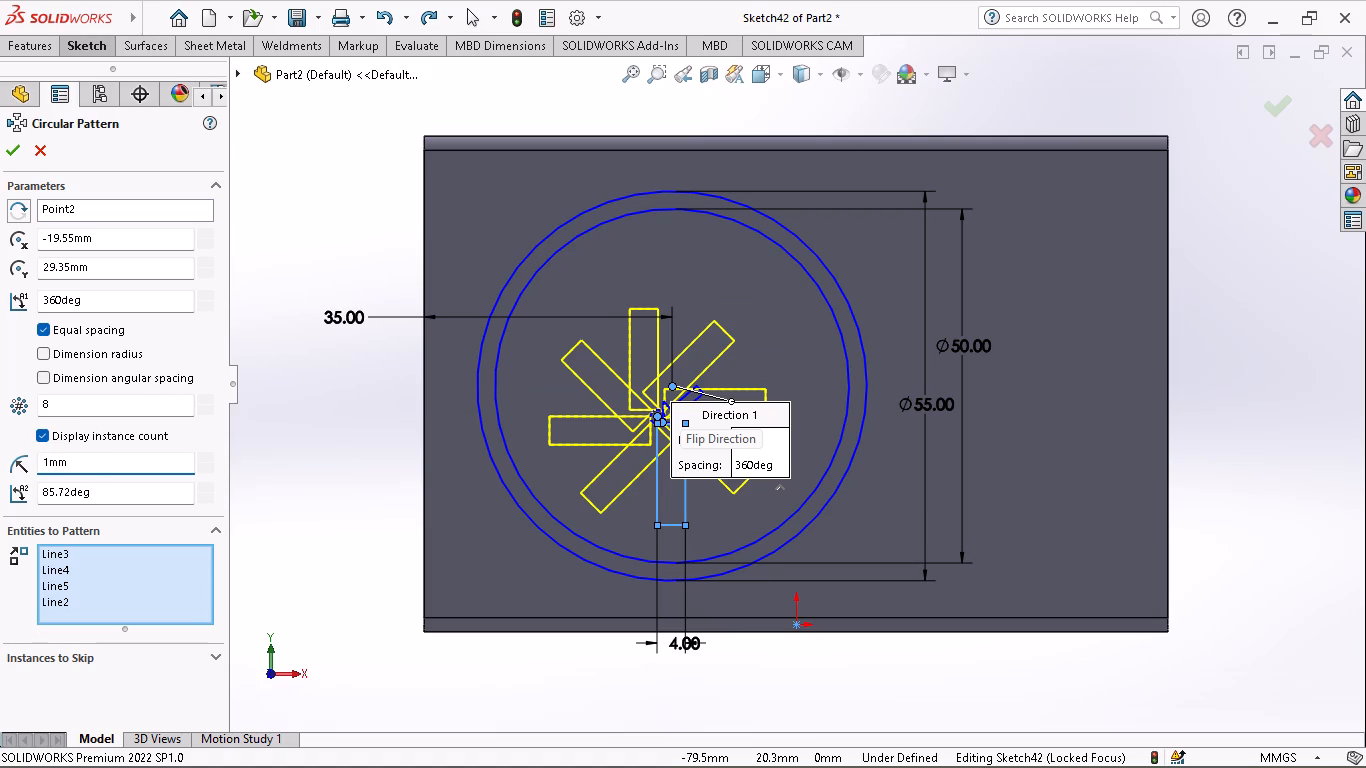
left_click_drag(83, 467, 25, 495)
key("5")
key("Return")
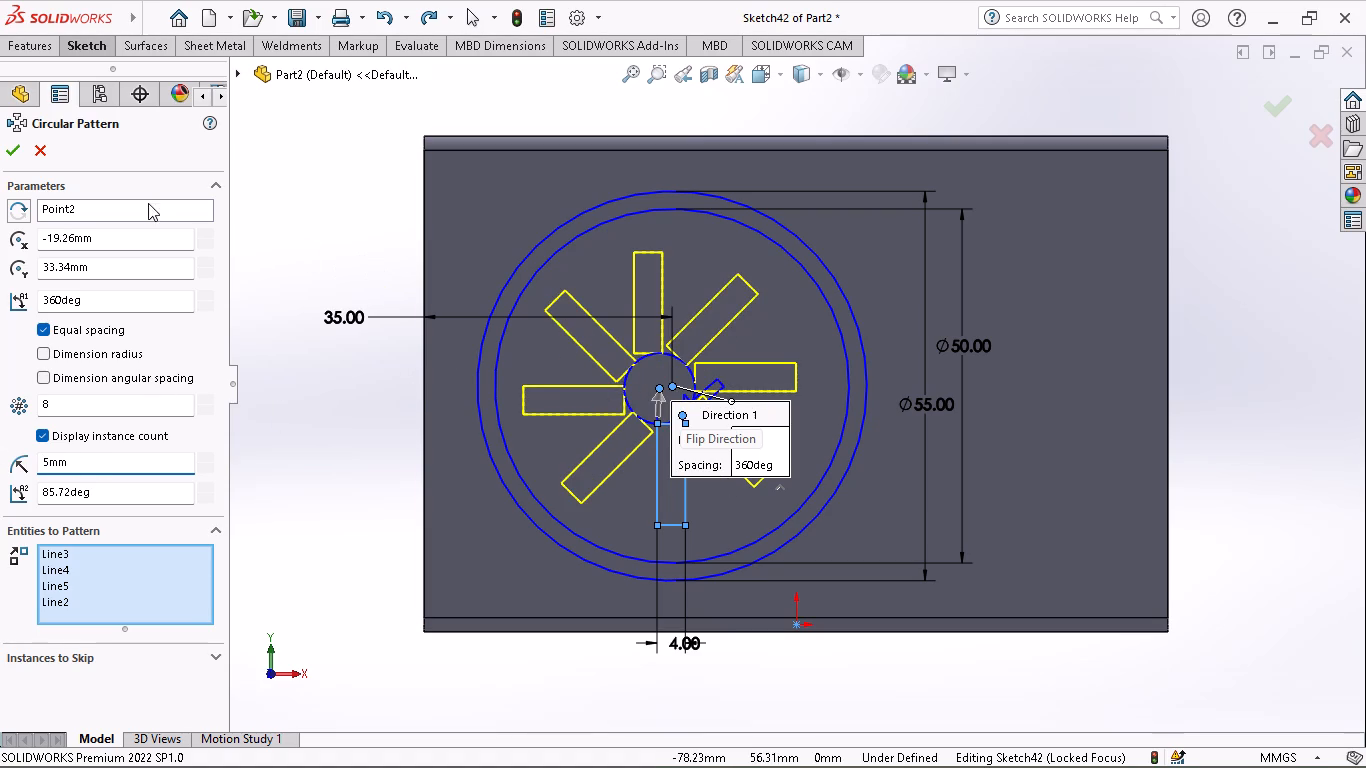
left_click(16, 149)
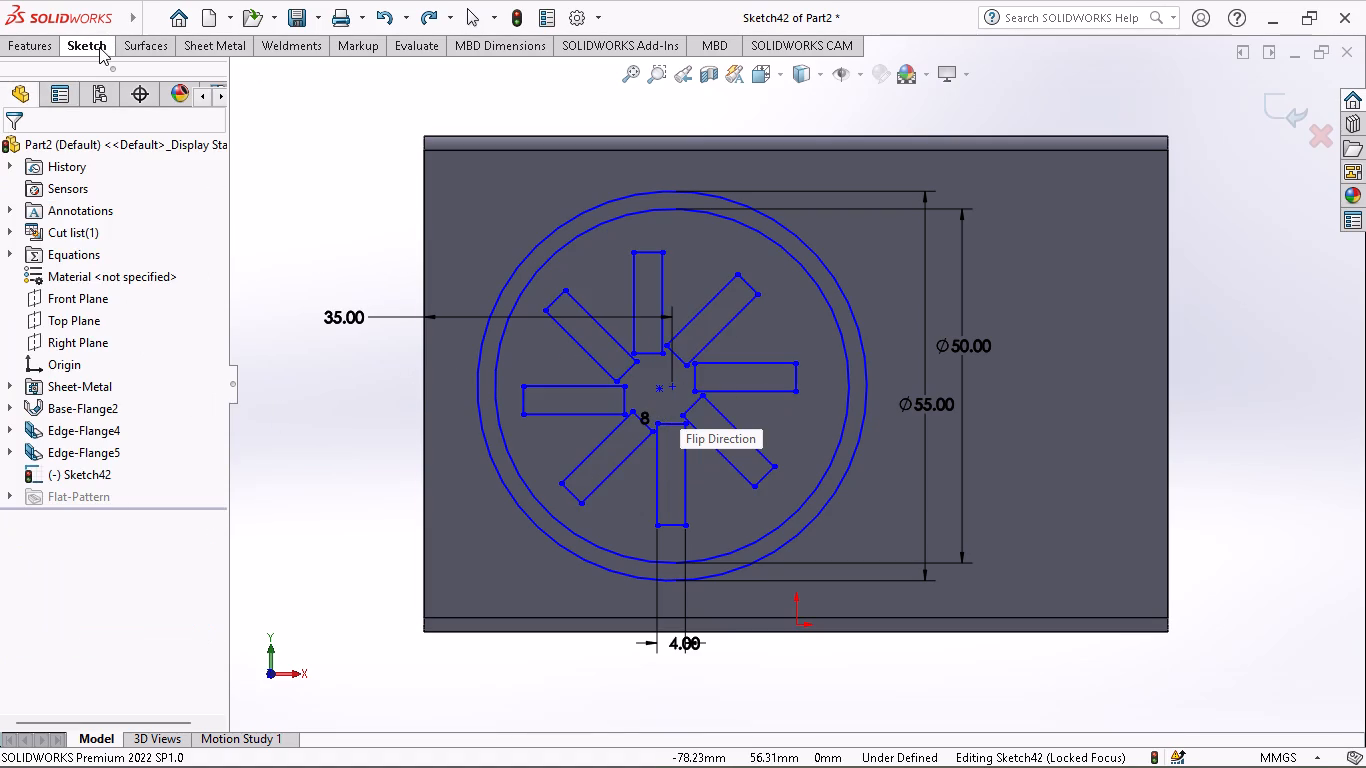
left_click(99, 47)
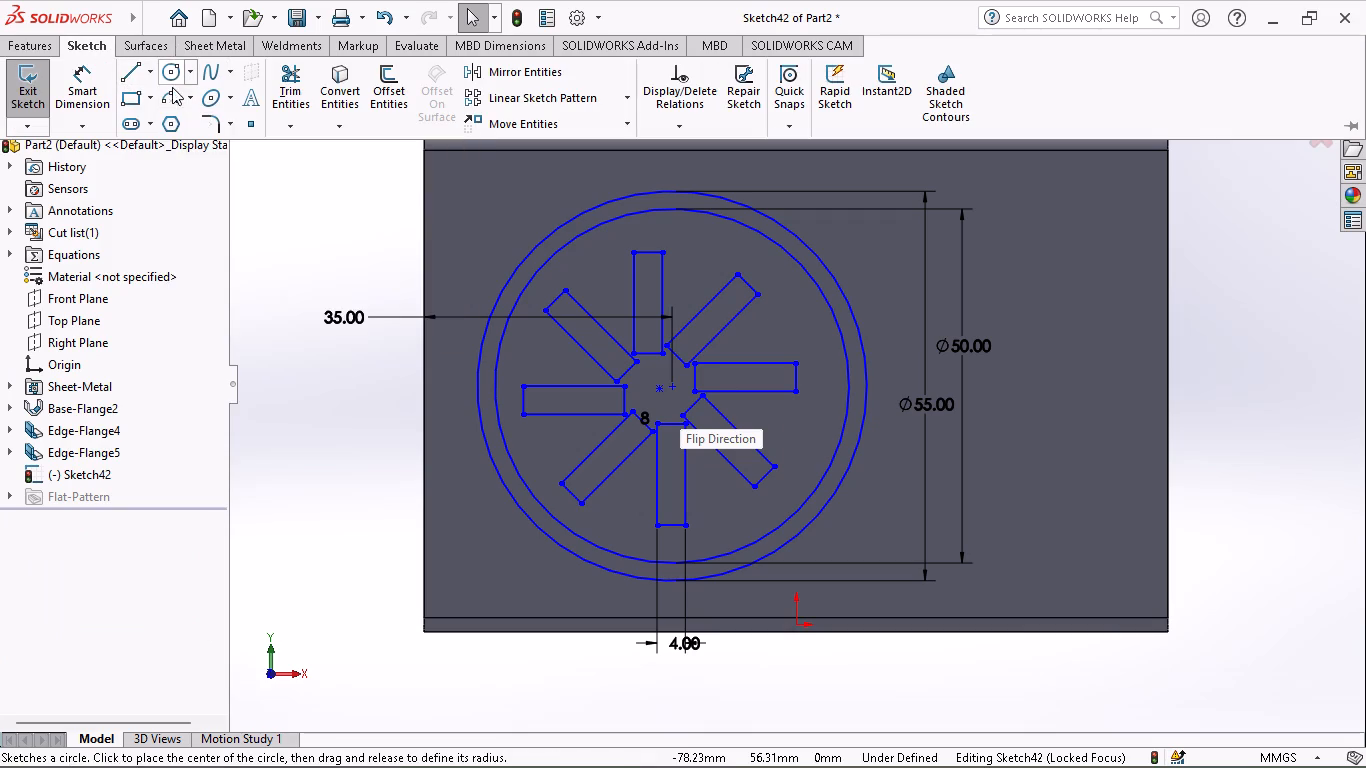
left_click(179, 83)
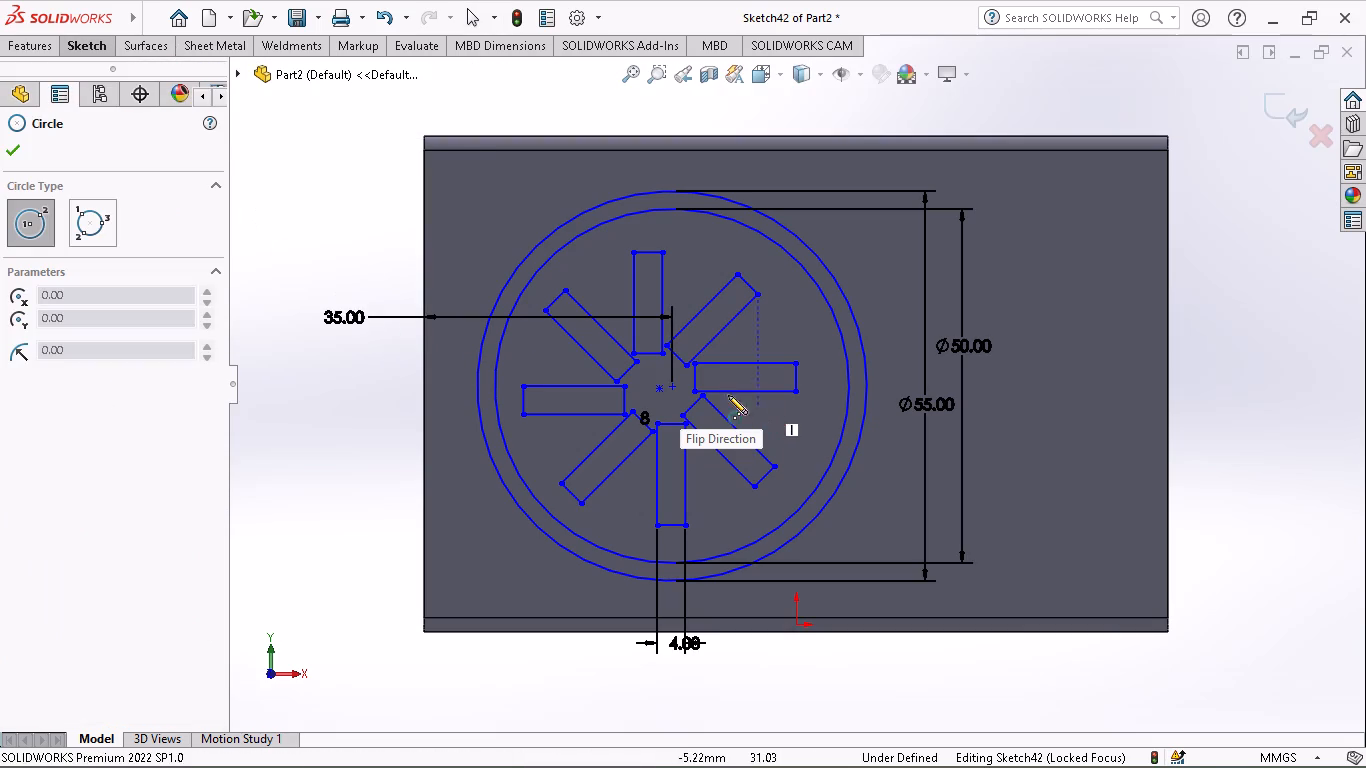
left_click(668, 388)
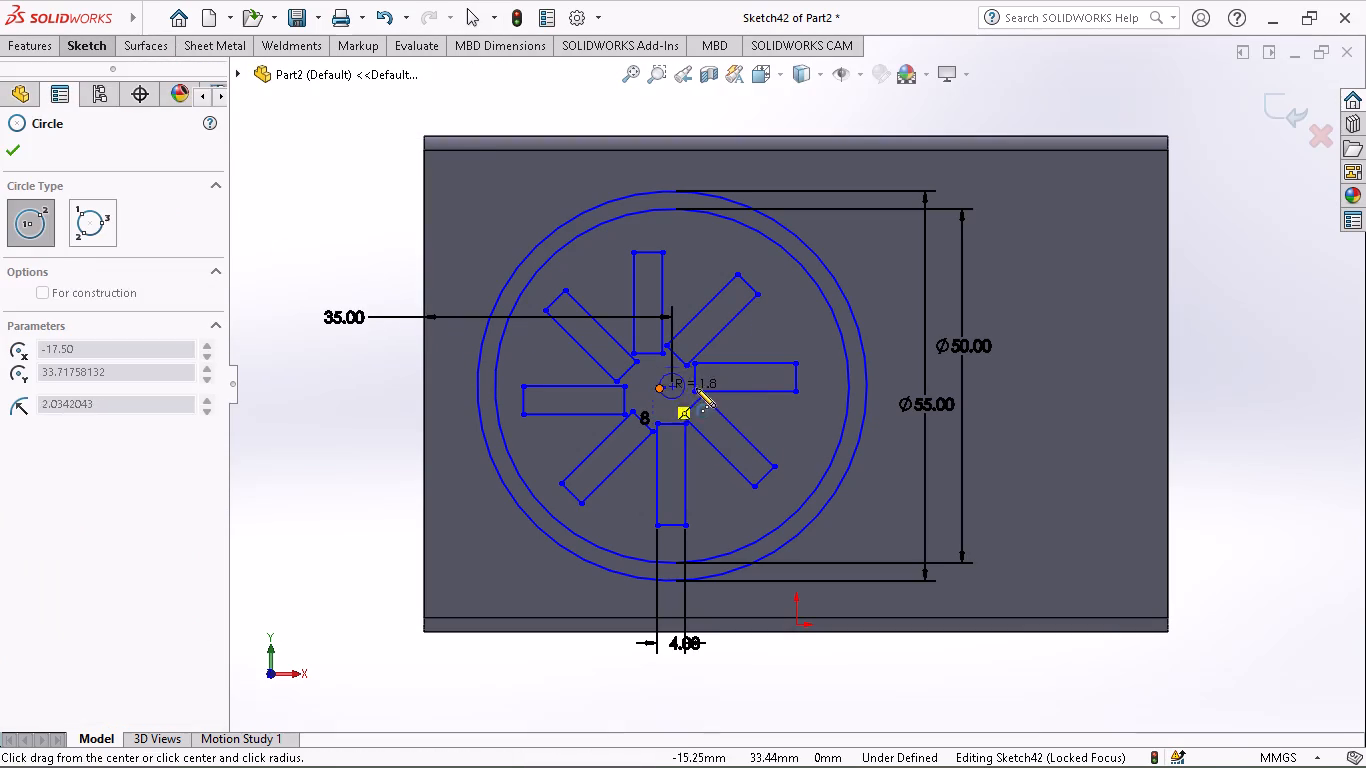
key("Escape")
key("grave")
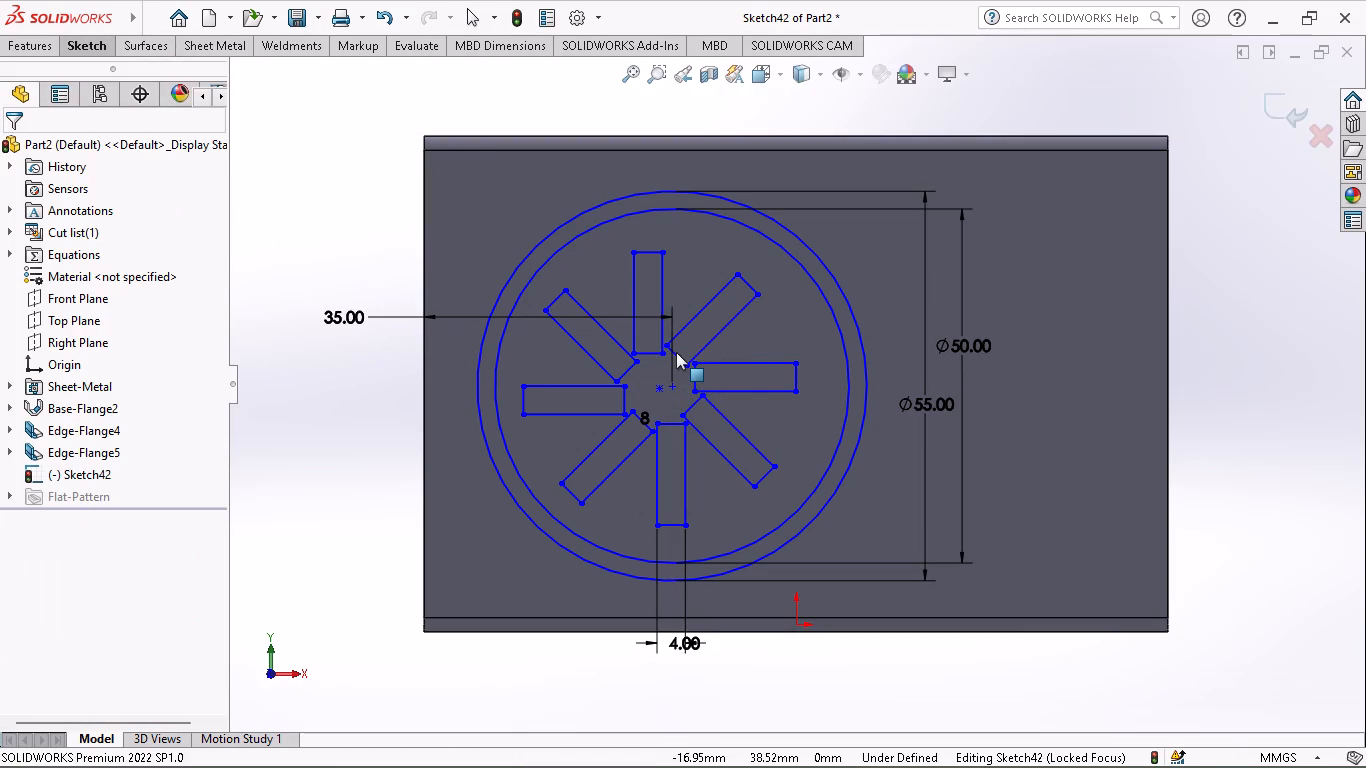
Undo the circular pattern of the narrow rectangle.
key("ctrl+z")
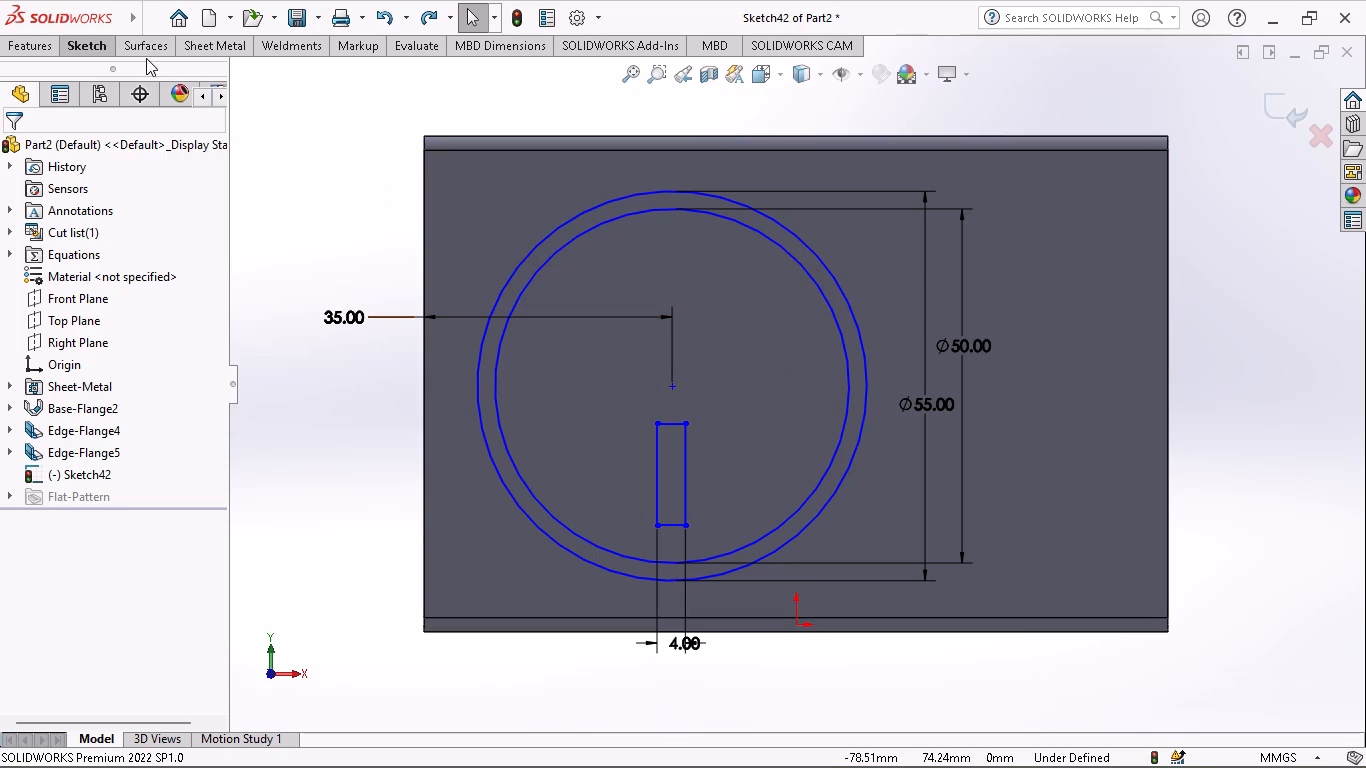
Create a circular sketch pattern of the narrow rectangle's four lines around the circles' centre point, with 8 equally spaced instances over 360 degrees.
left_click(78, 55)
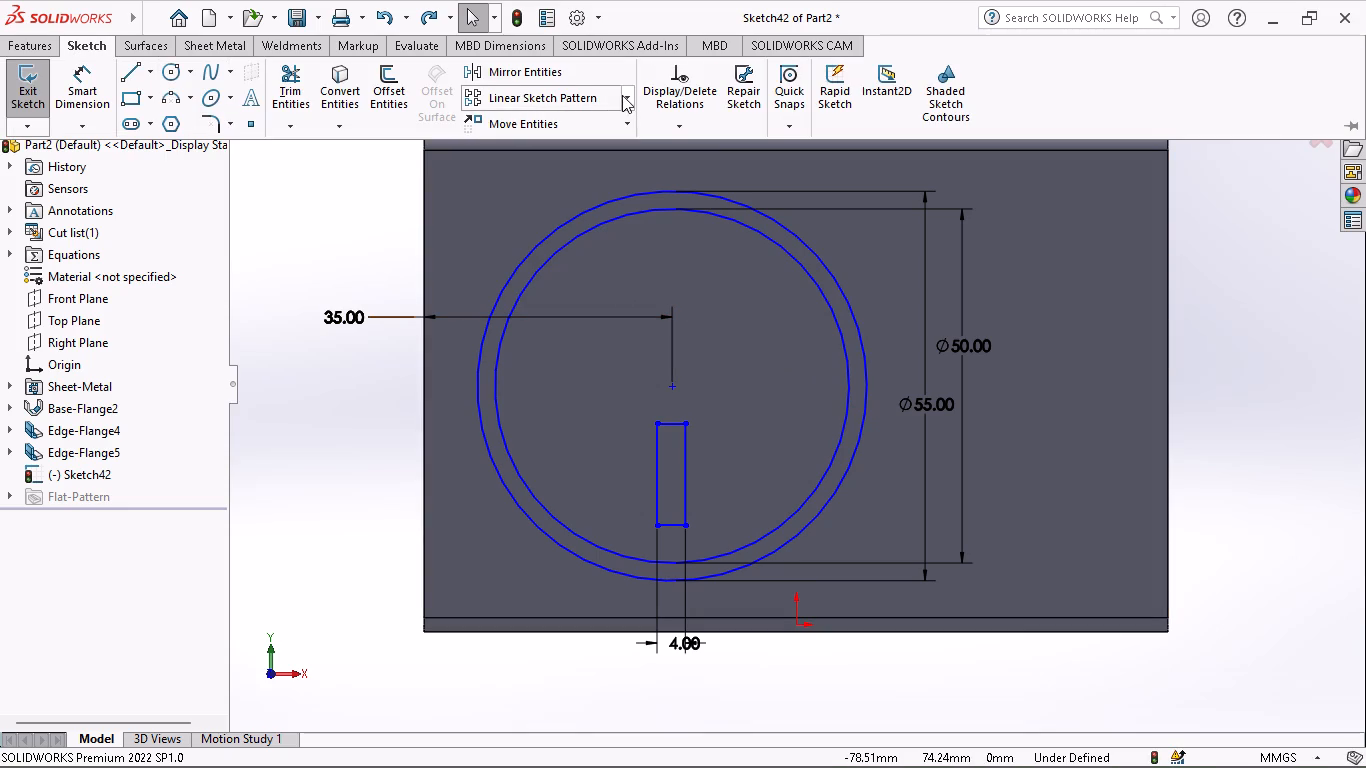
left_click(628, 91)
left_click(628, 146)
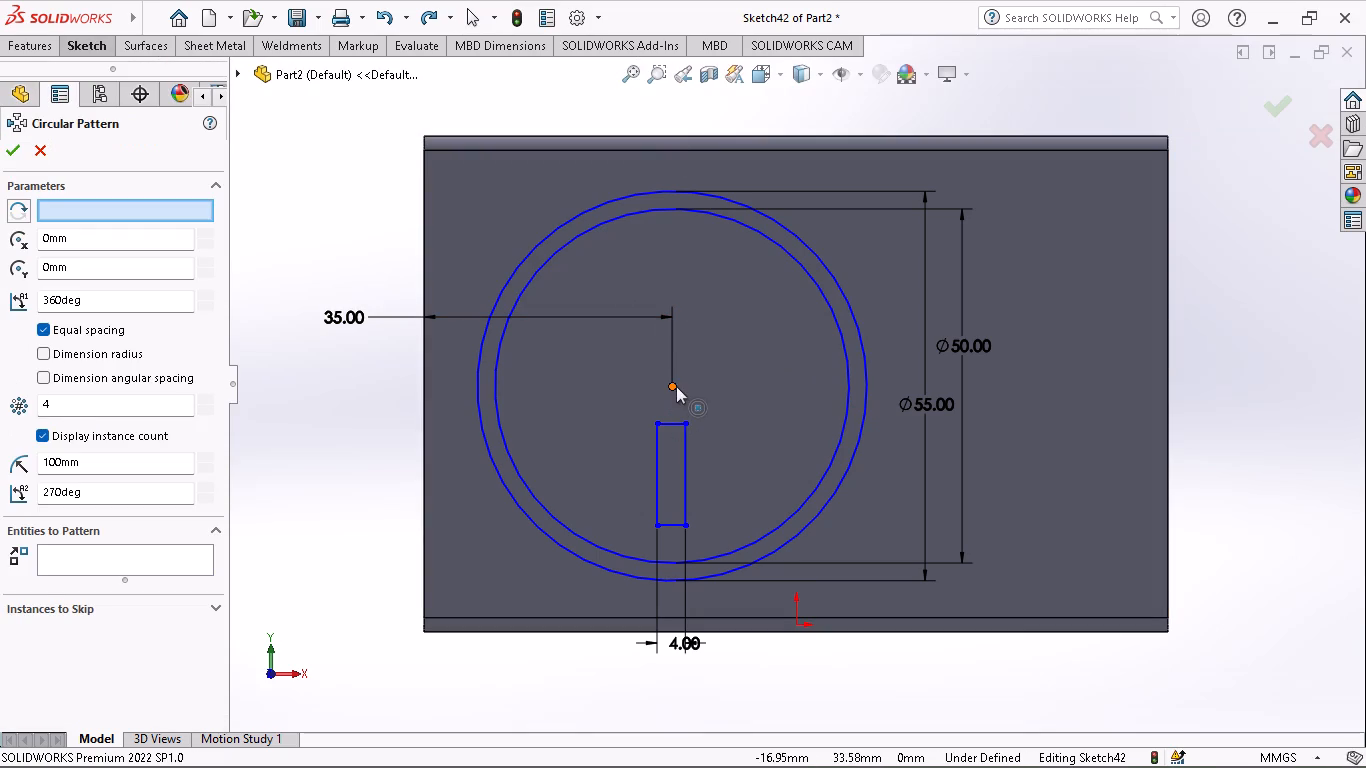
left_click(167, 233)
left_click(173, 208)
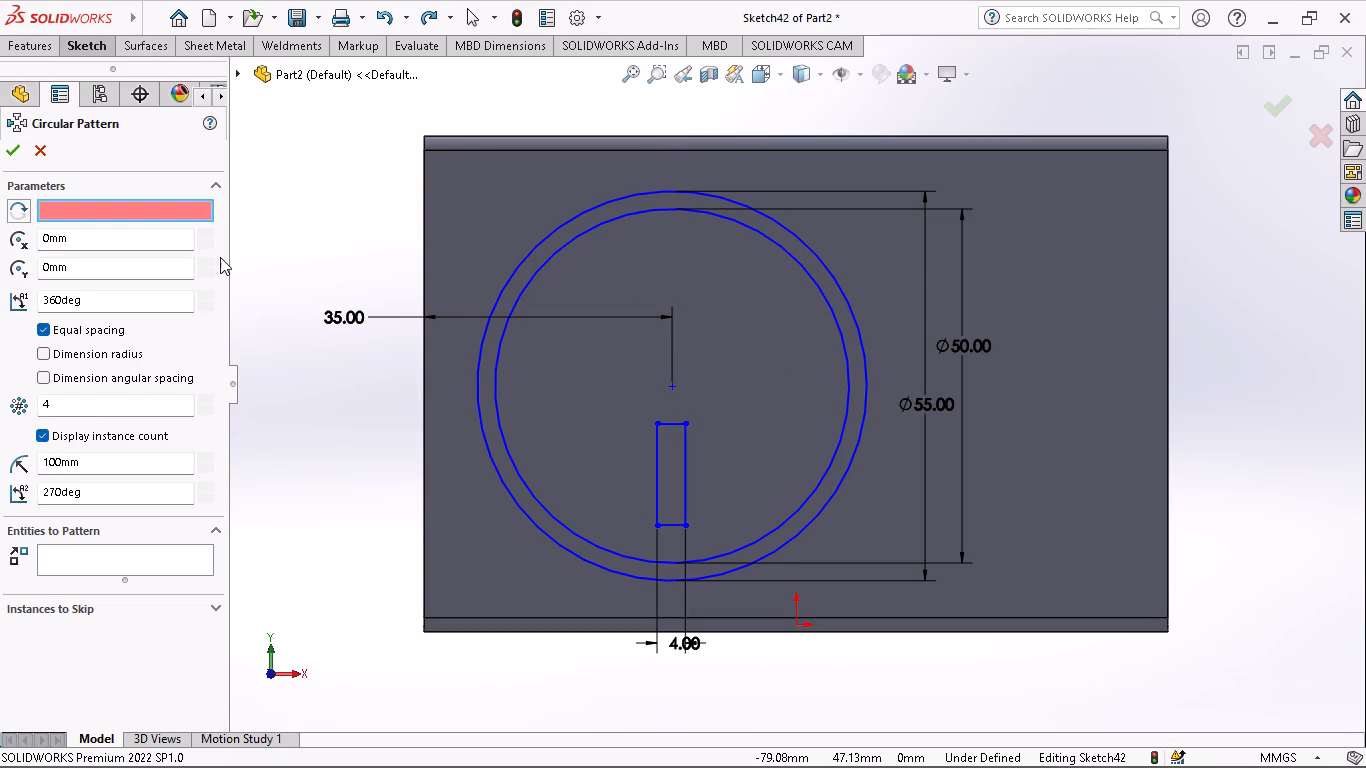
left_click(673, 389)
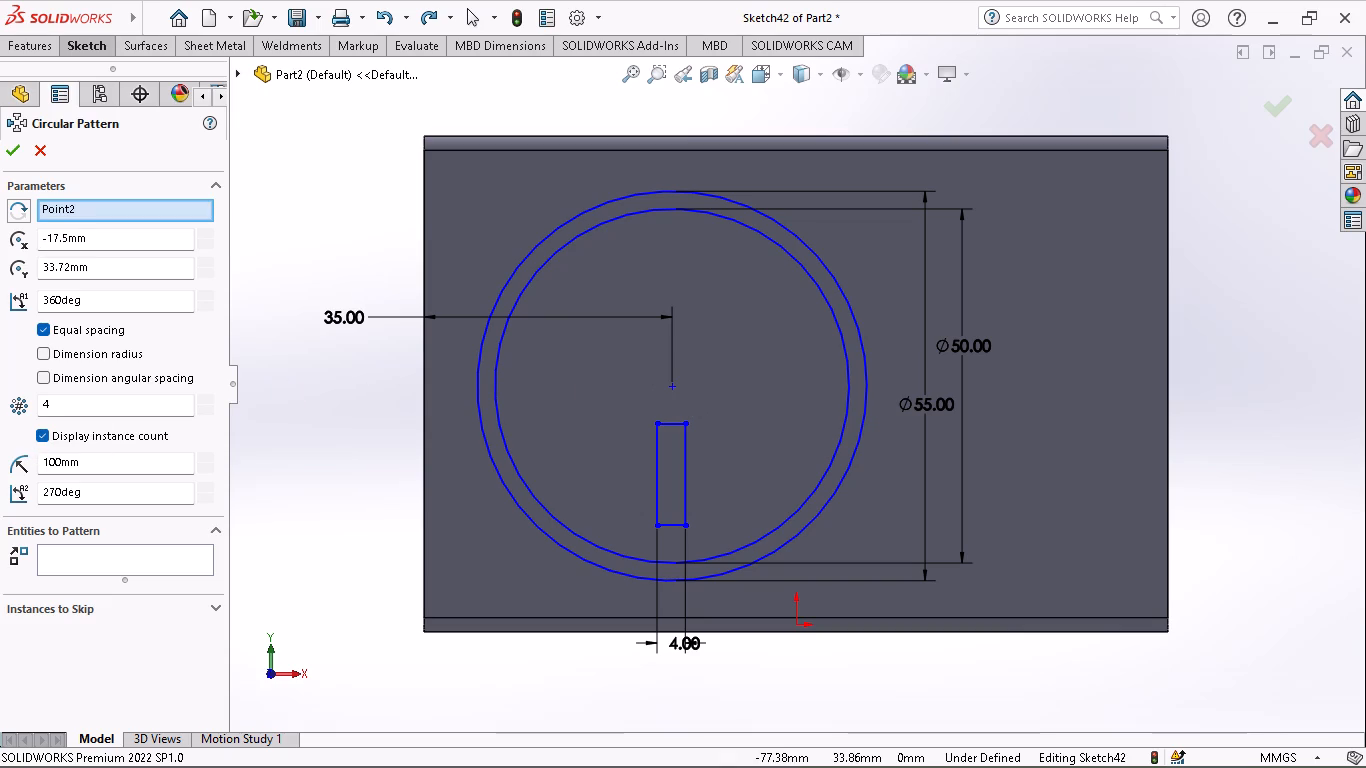
left_click_drag(98, 406, 0, 406)
key("8")
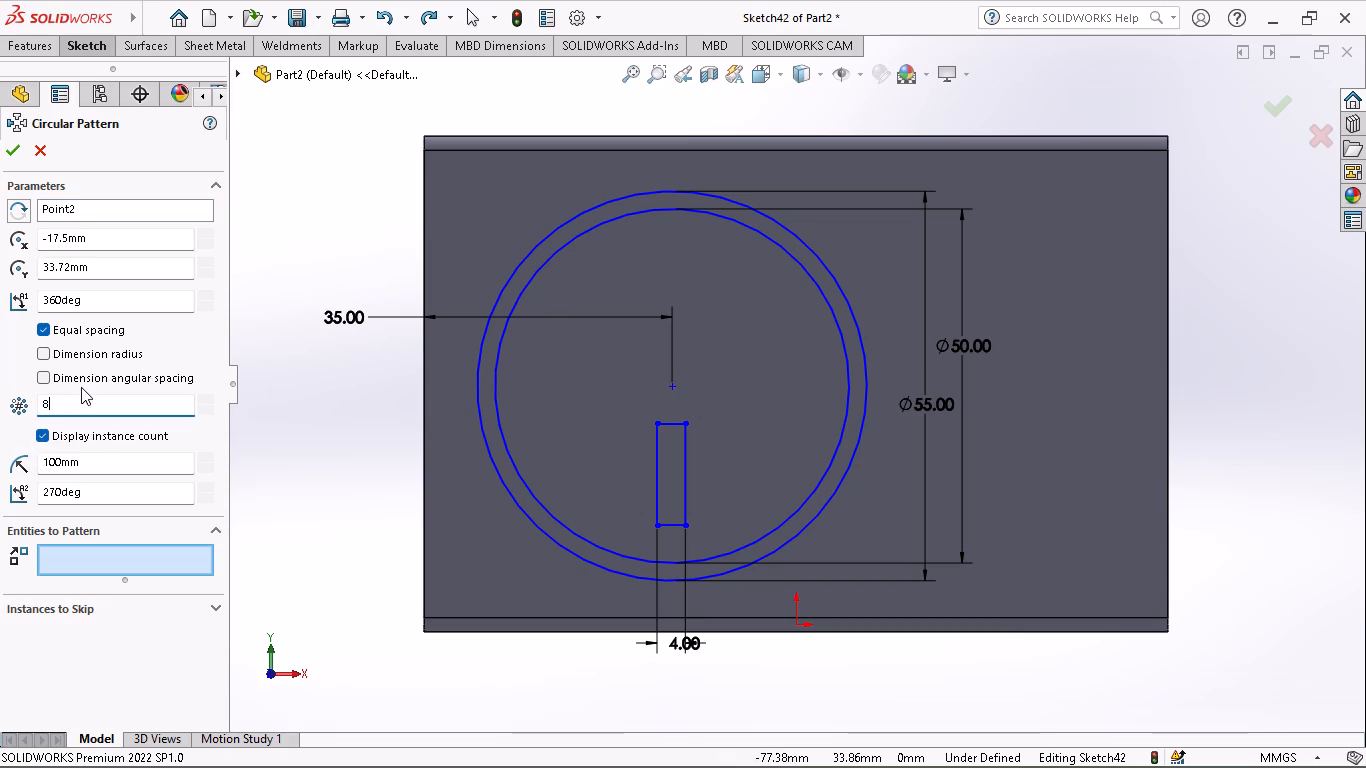
key("Return")
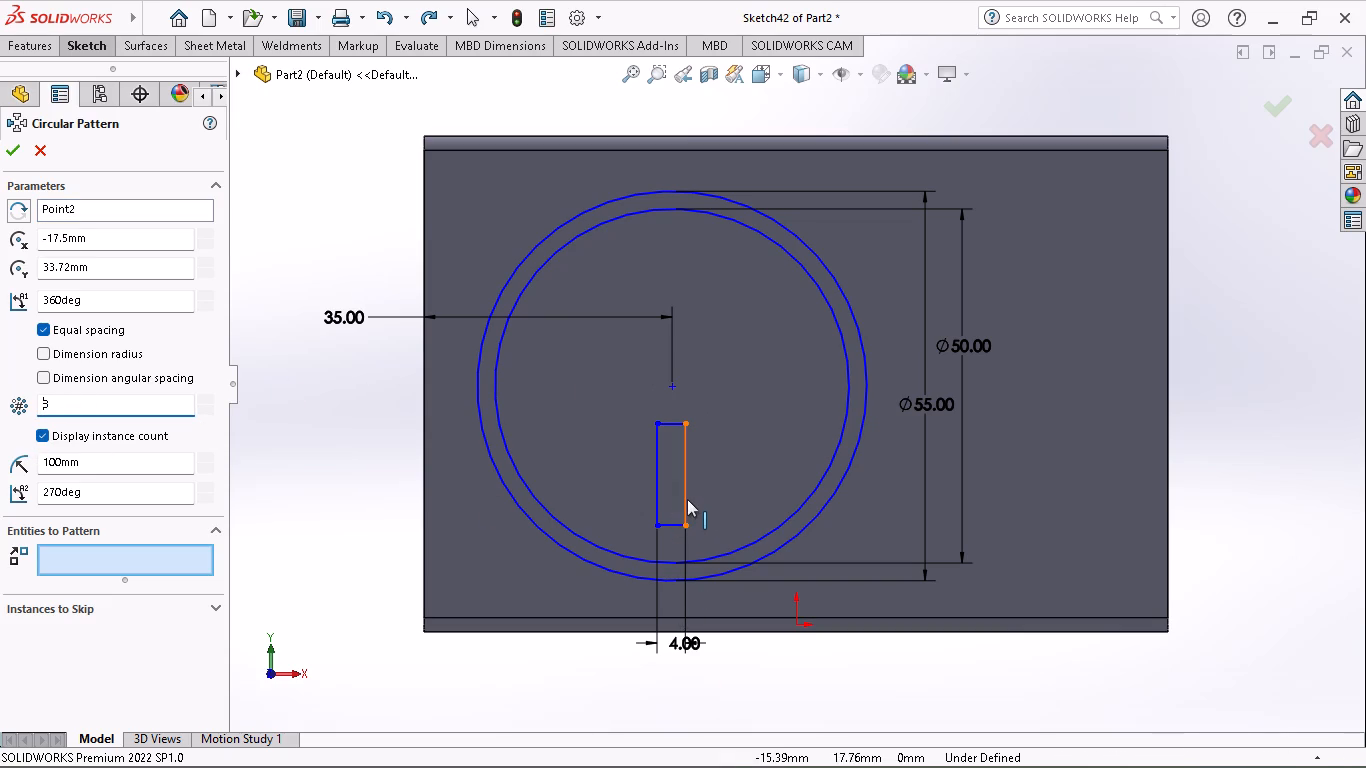
left_click(687, 499)
left_click(677, 520)
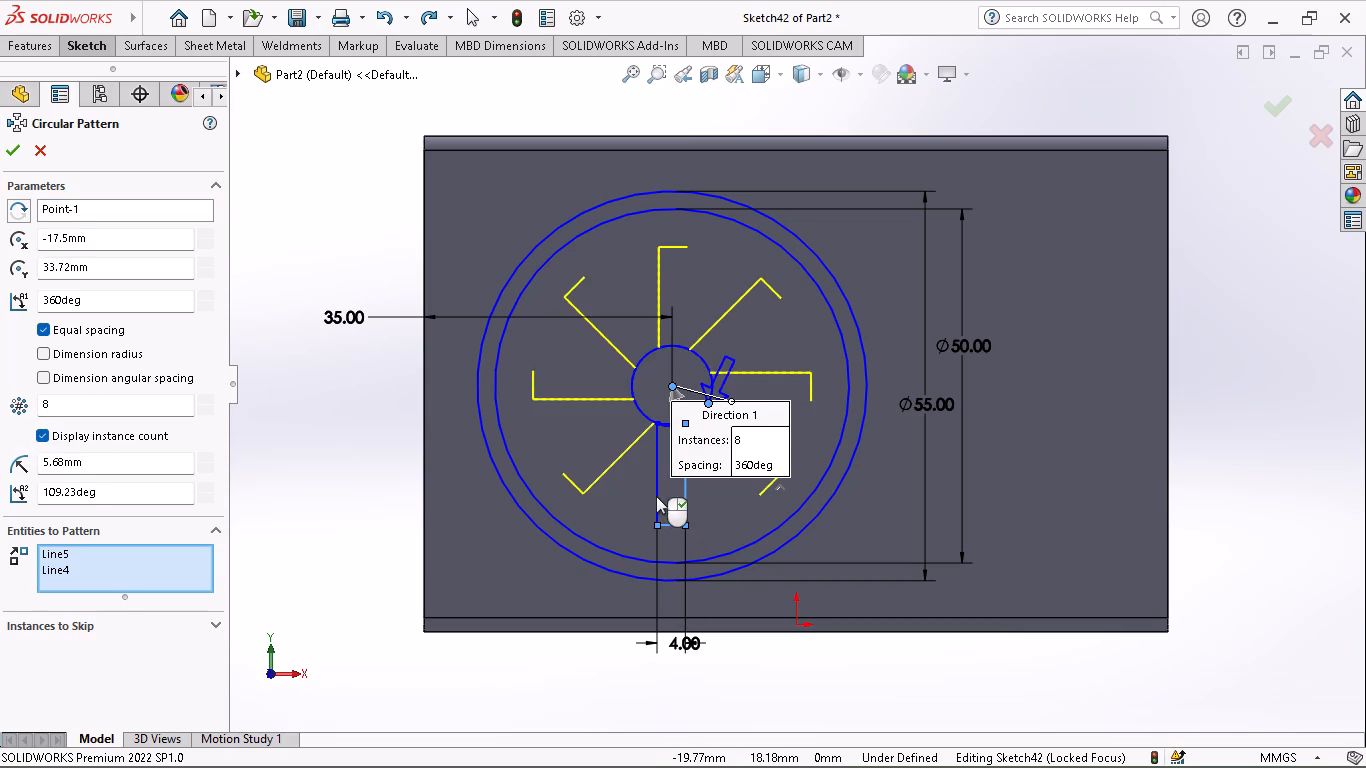
left_click(656, 496)
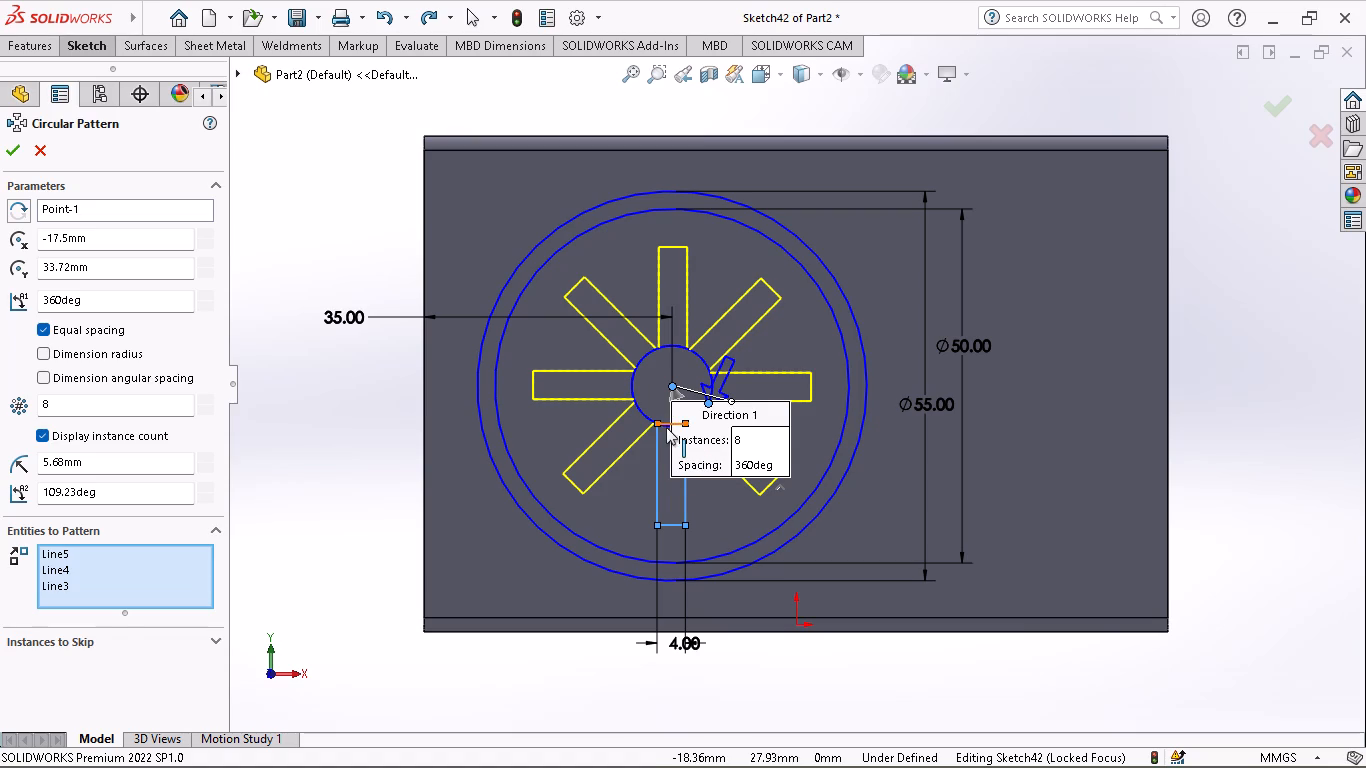
left_click(666, 427)
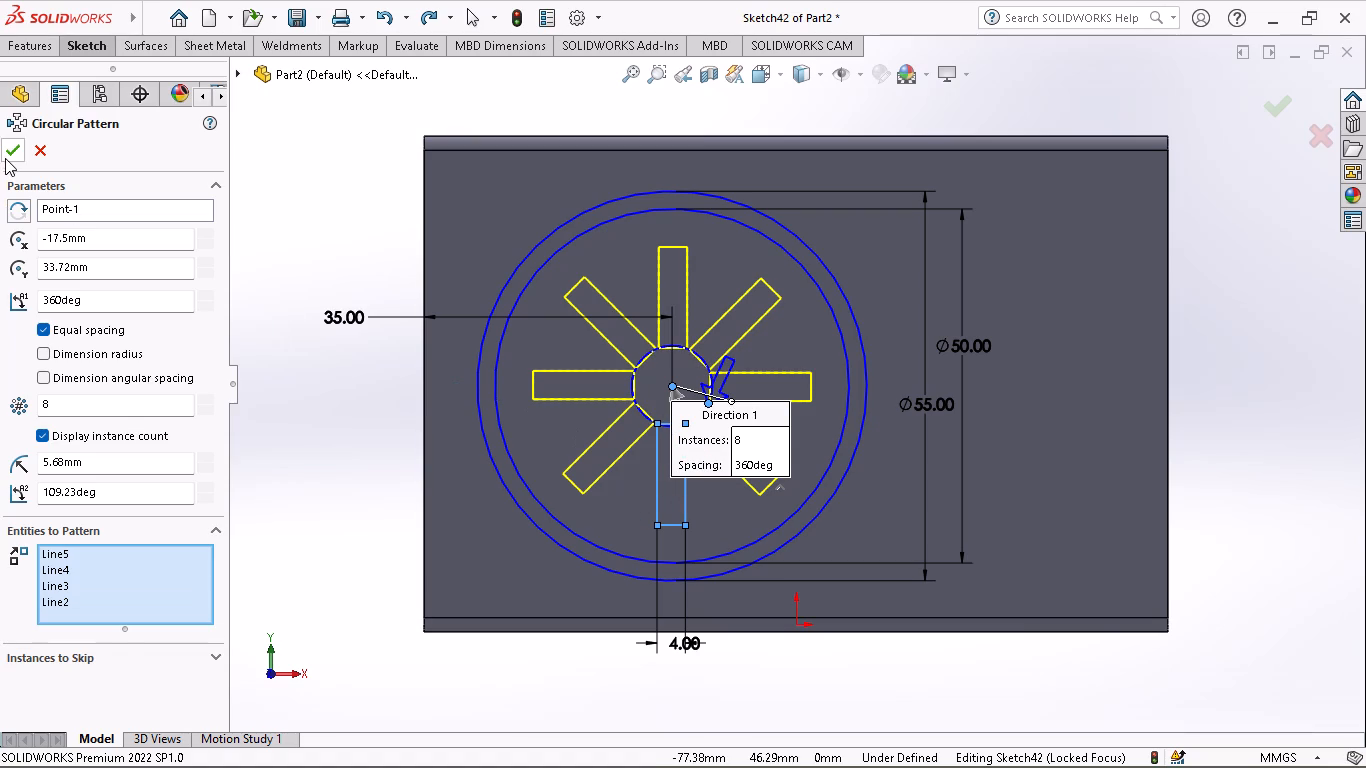
left_click(8, 156)
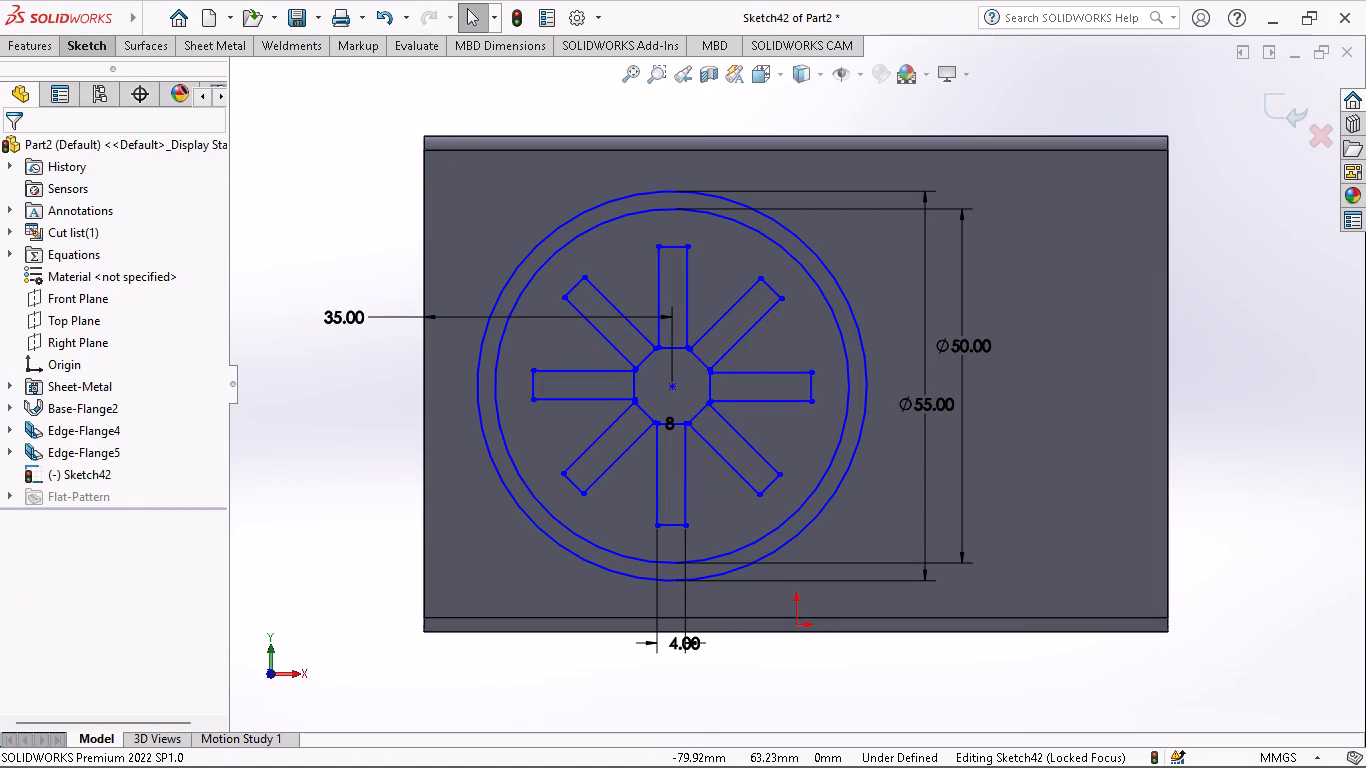
Sketch a circle of about 3.4 mm radius at the large circles' common centre, inside the ring of patterned rectangles.
left_click(100, 43)
left_click(180, 73)
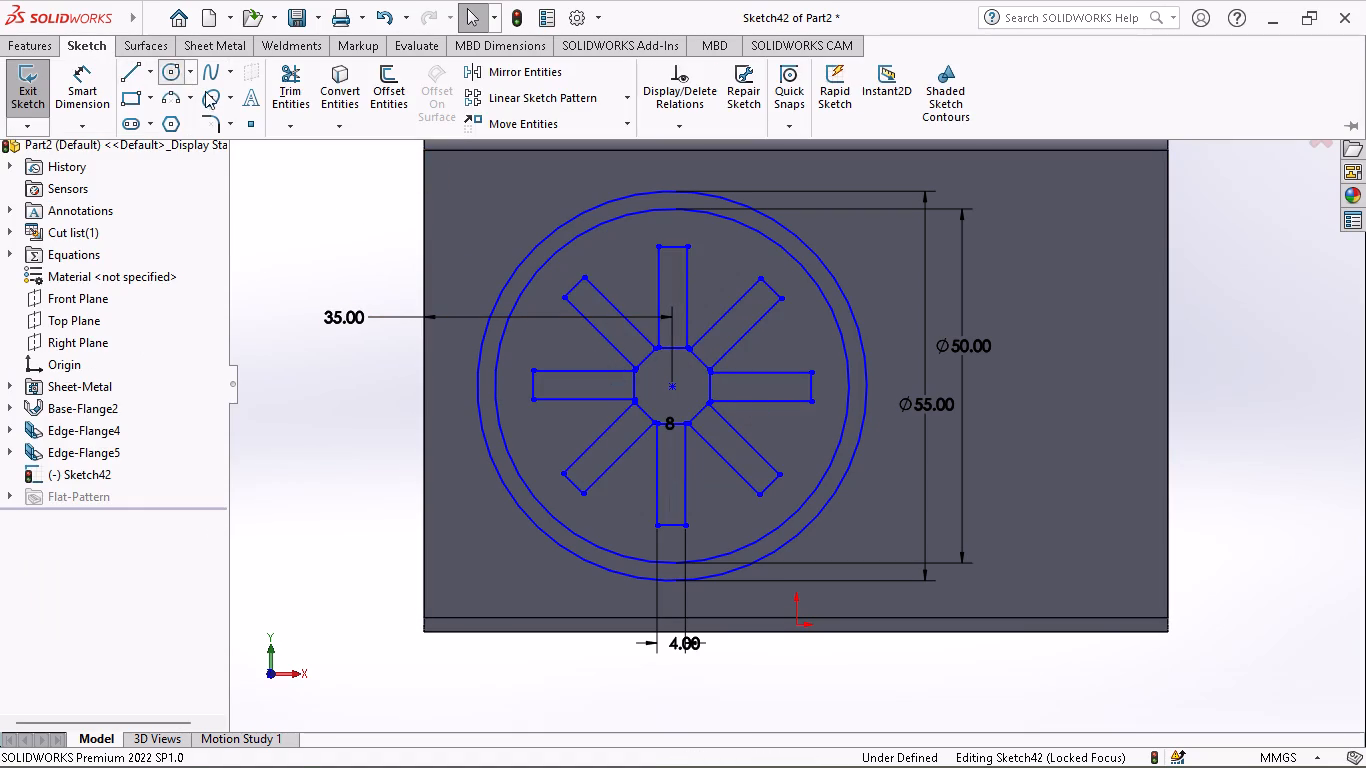
left_click(675, 388)
left_click(685, 403)
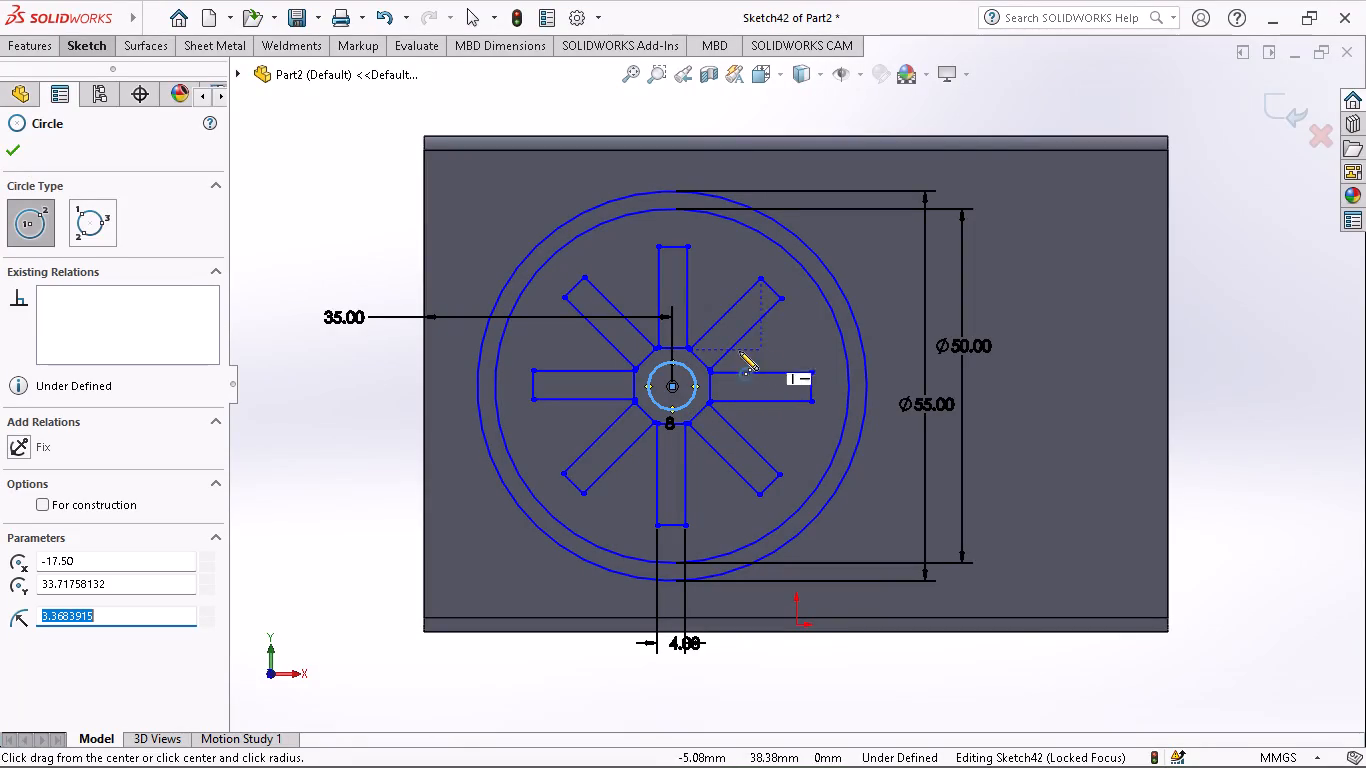
Sketch a corner rectangle about 22 by 15 mm to the right of the large circles, near the wall's upper edge.
left_click(42, 41)
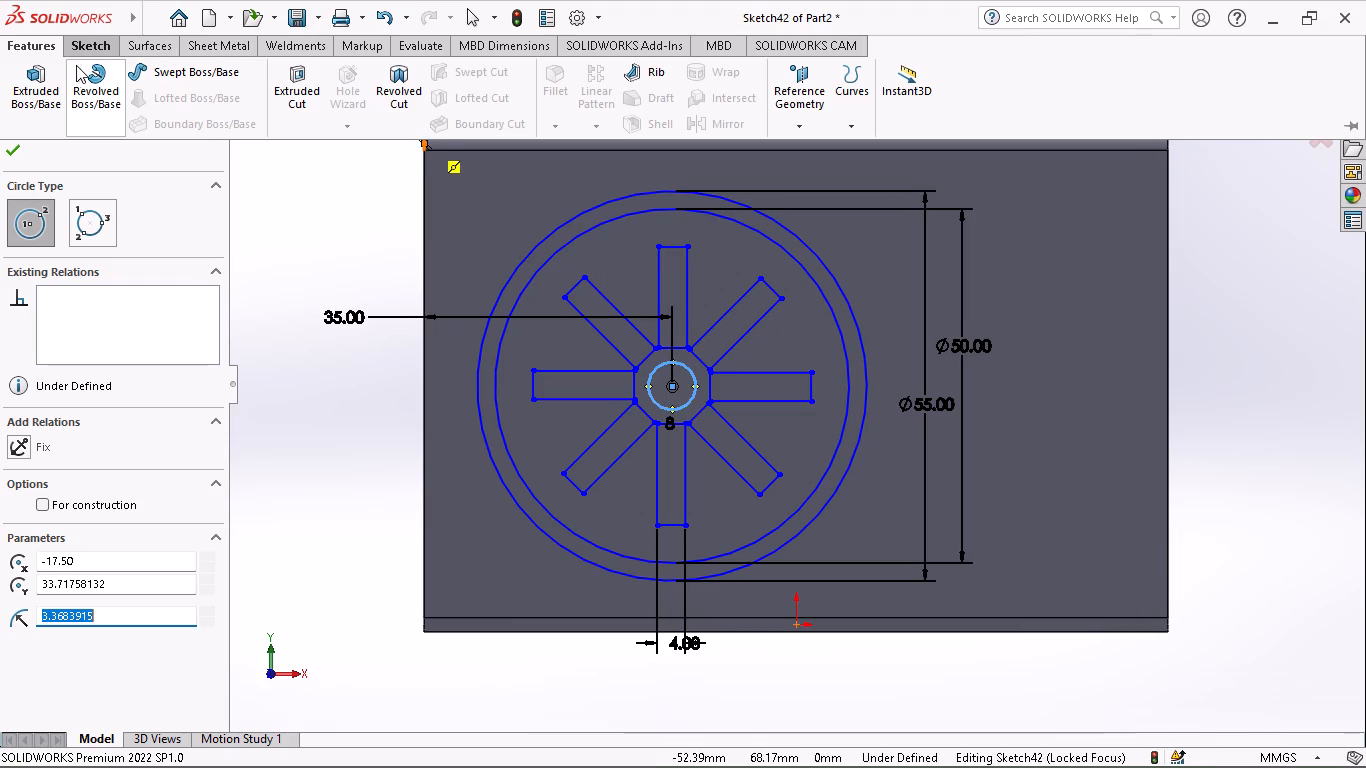
left_click(71, 35)
left_click(141, 99)
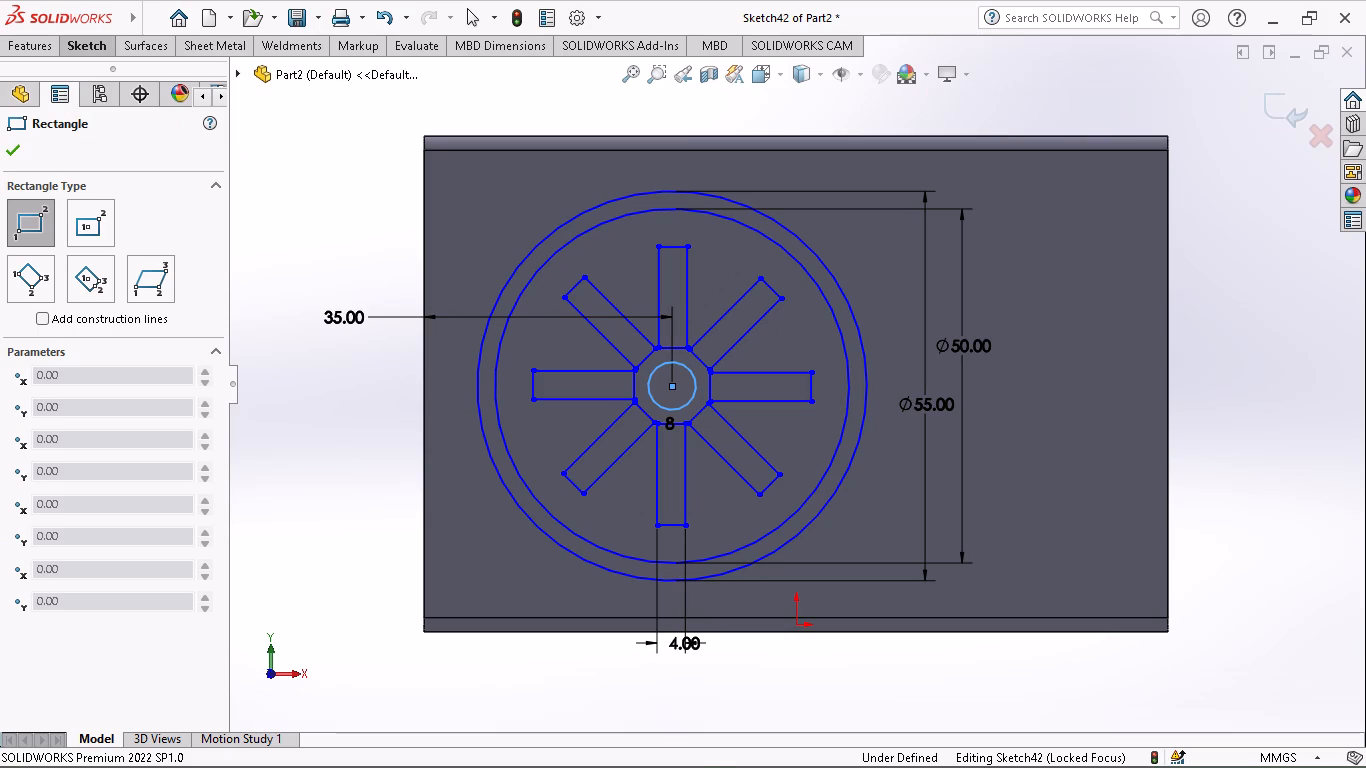
left_click(944, 200)
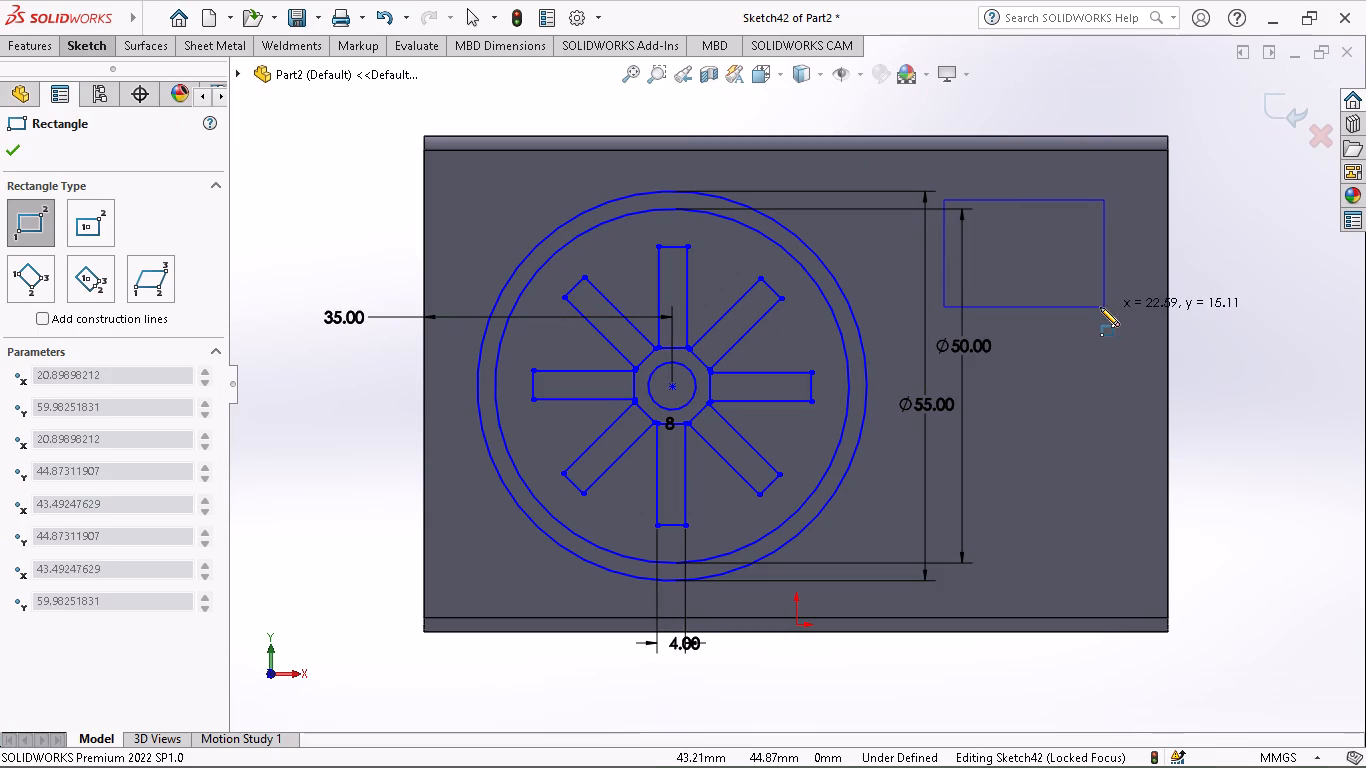
left_click(1100, 307)
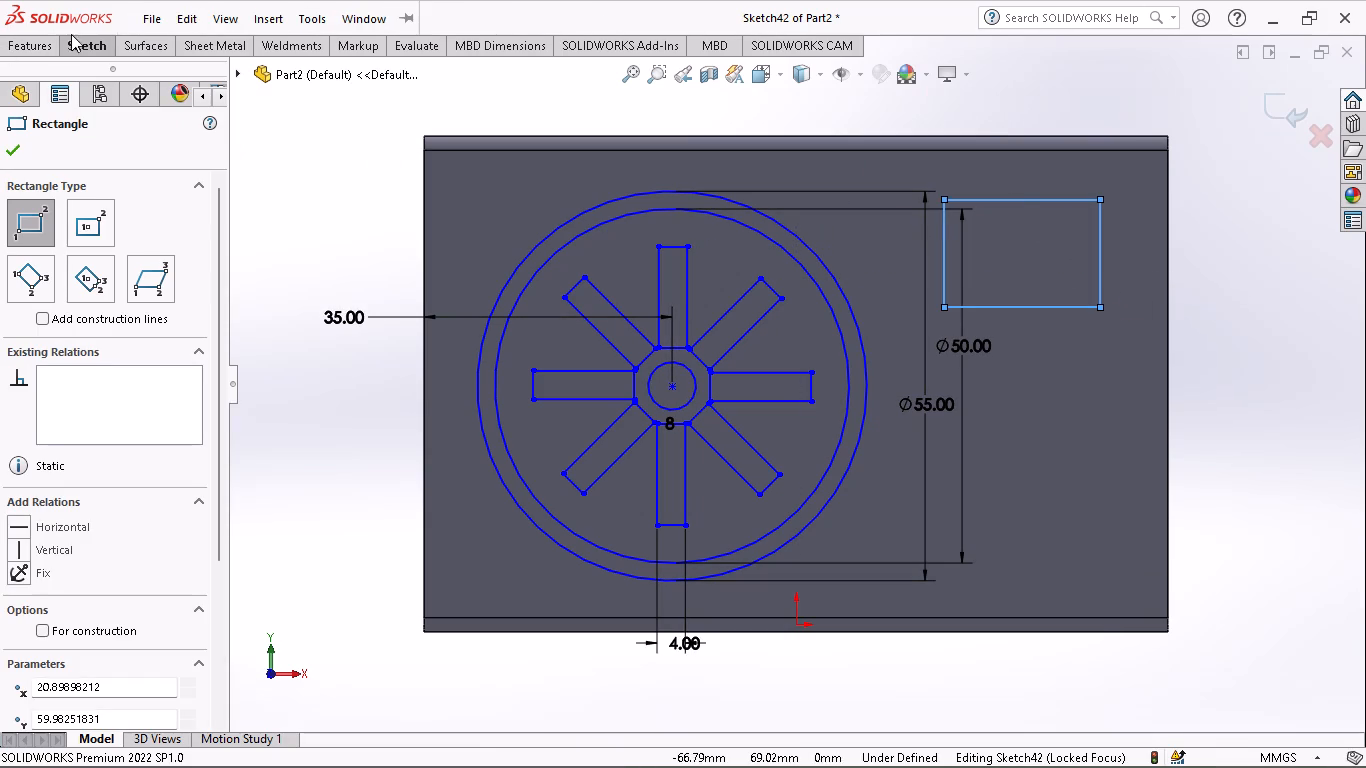
Dimension the new upper rectangle's top line and set its width to 25 mm.
left_click(73, 40)
left_click(86, 96)
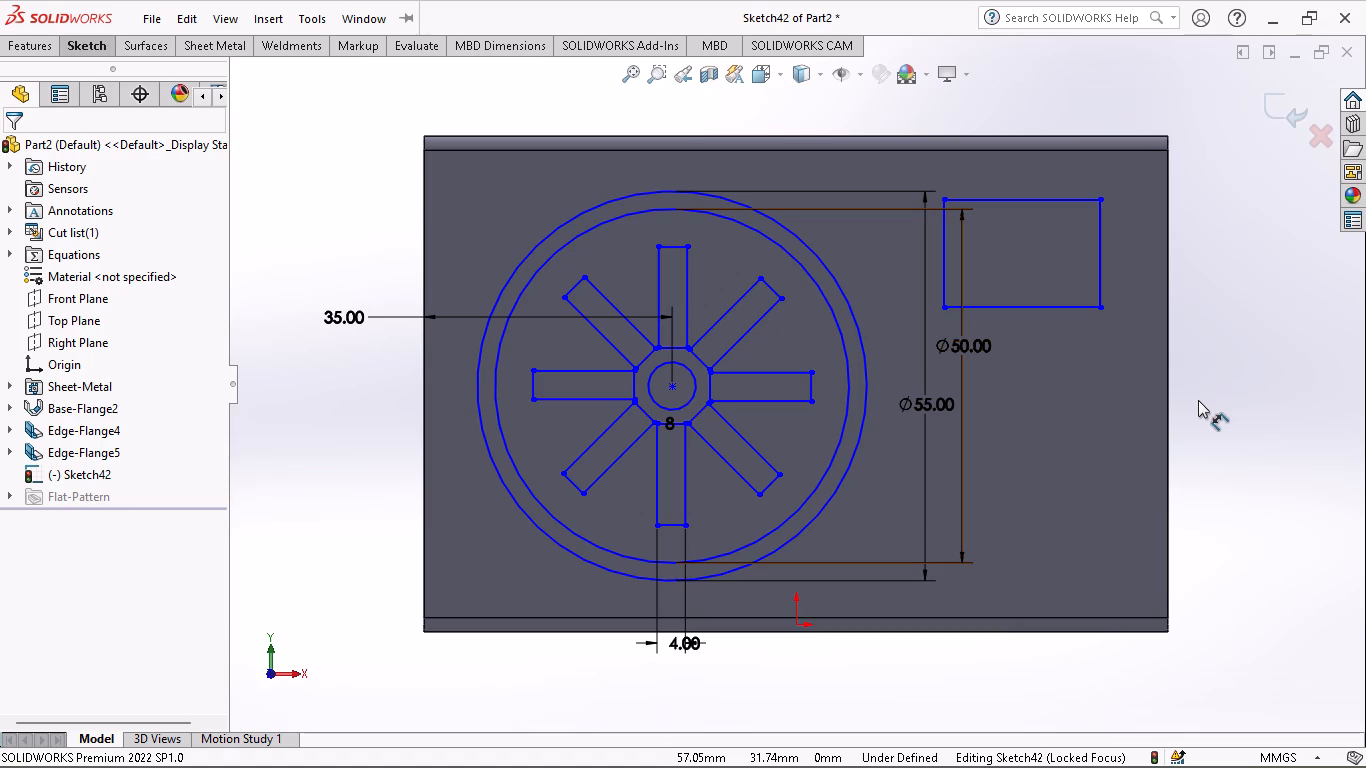
left_click(1014, 203)
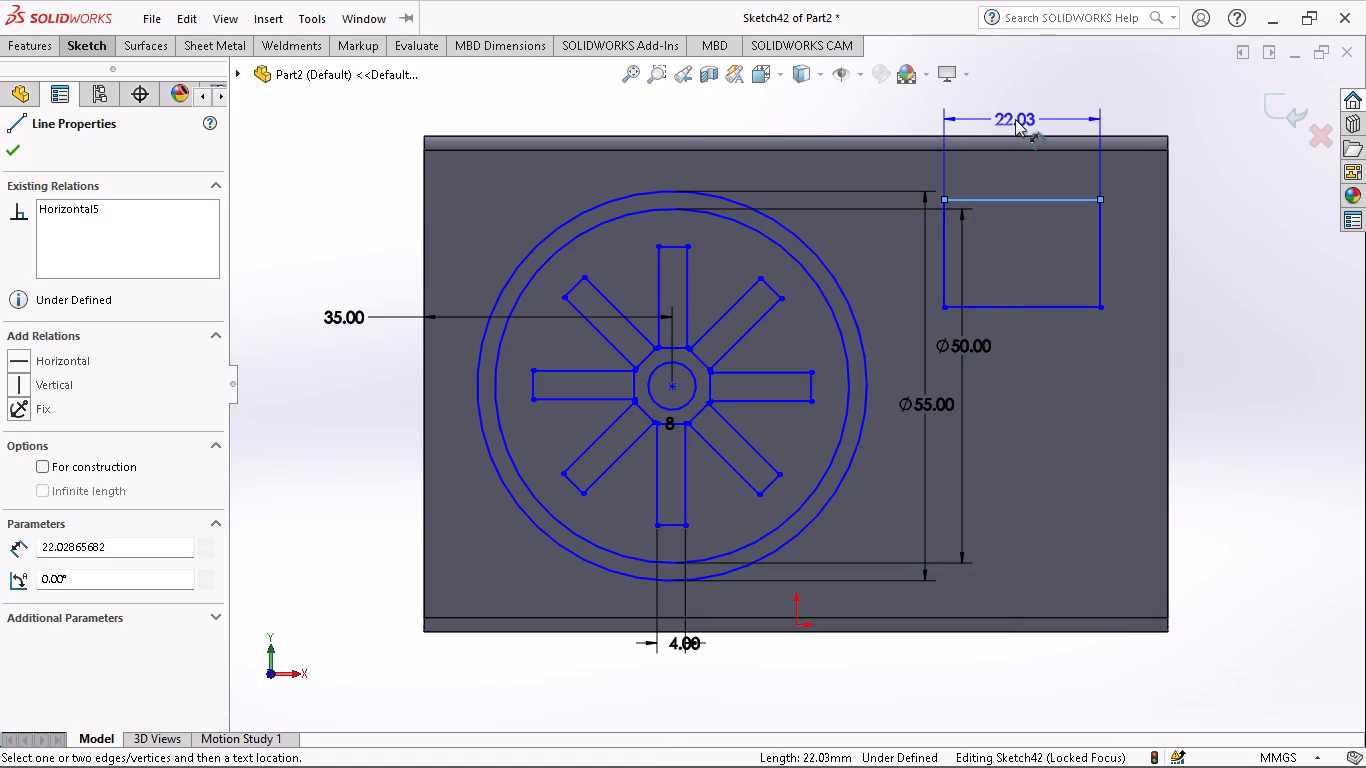
left_click(1015, 119)
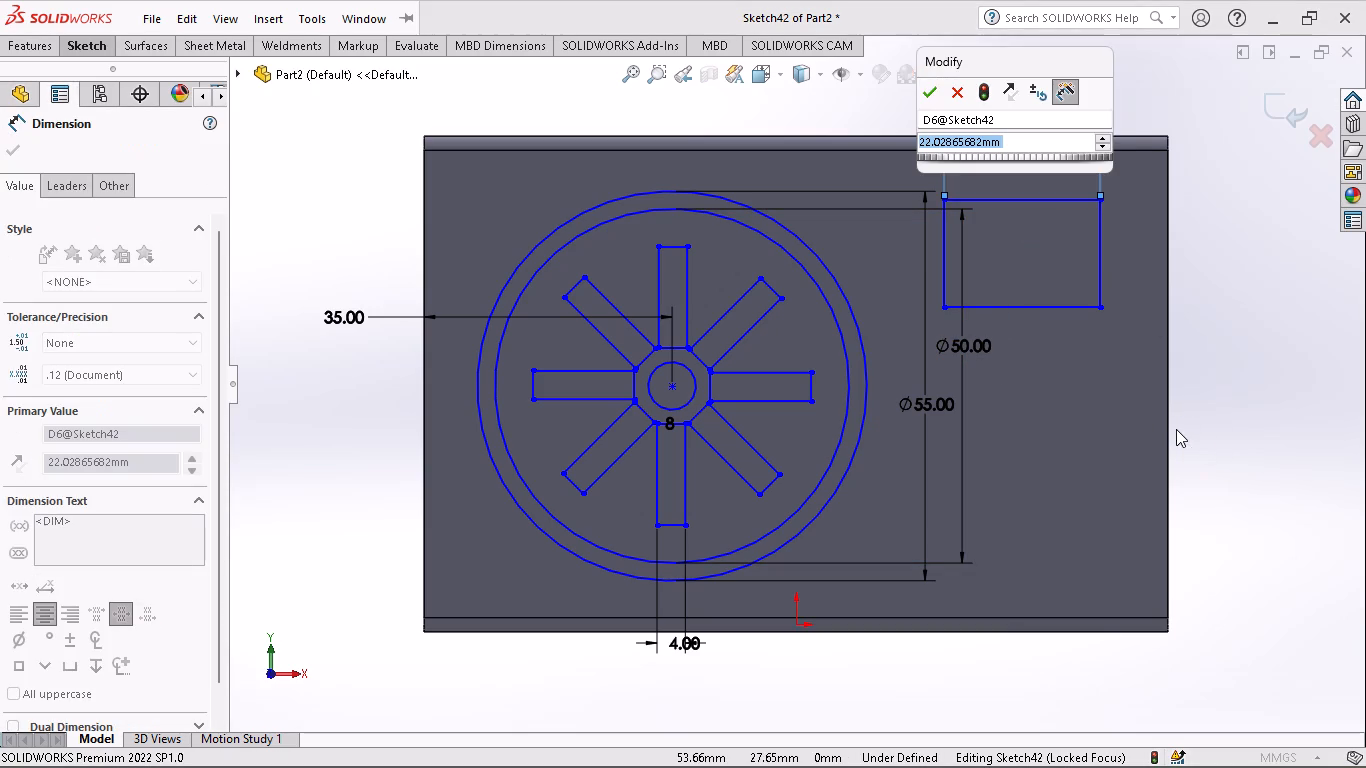
type("25")
key("Return")
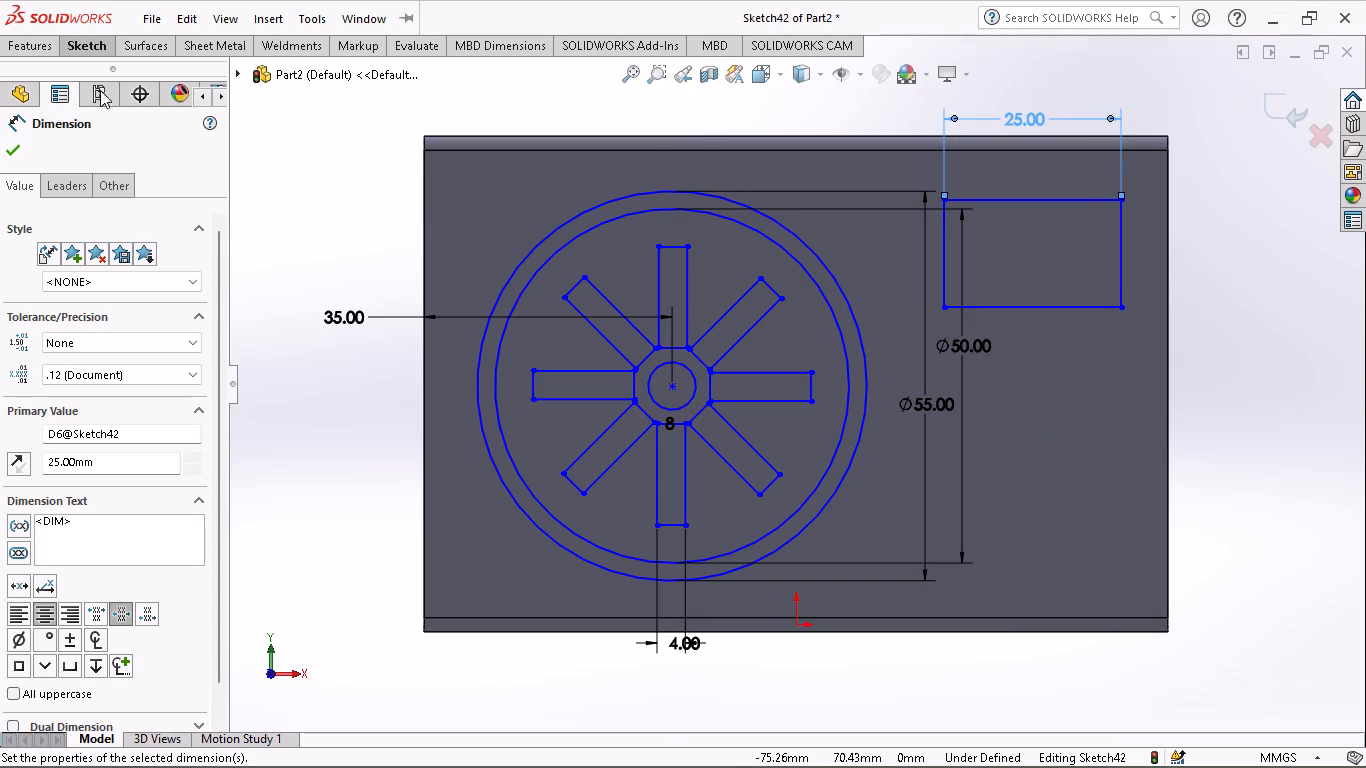
Sketch a second corner rectangle about 26 by 15 mm near the wall's lower edge, its left side aligned with the upper rectangle.
left_click(78, 58)
left_click(80, 45)
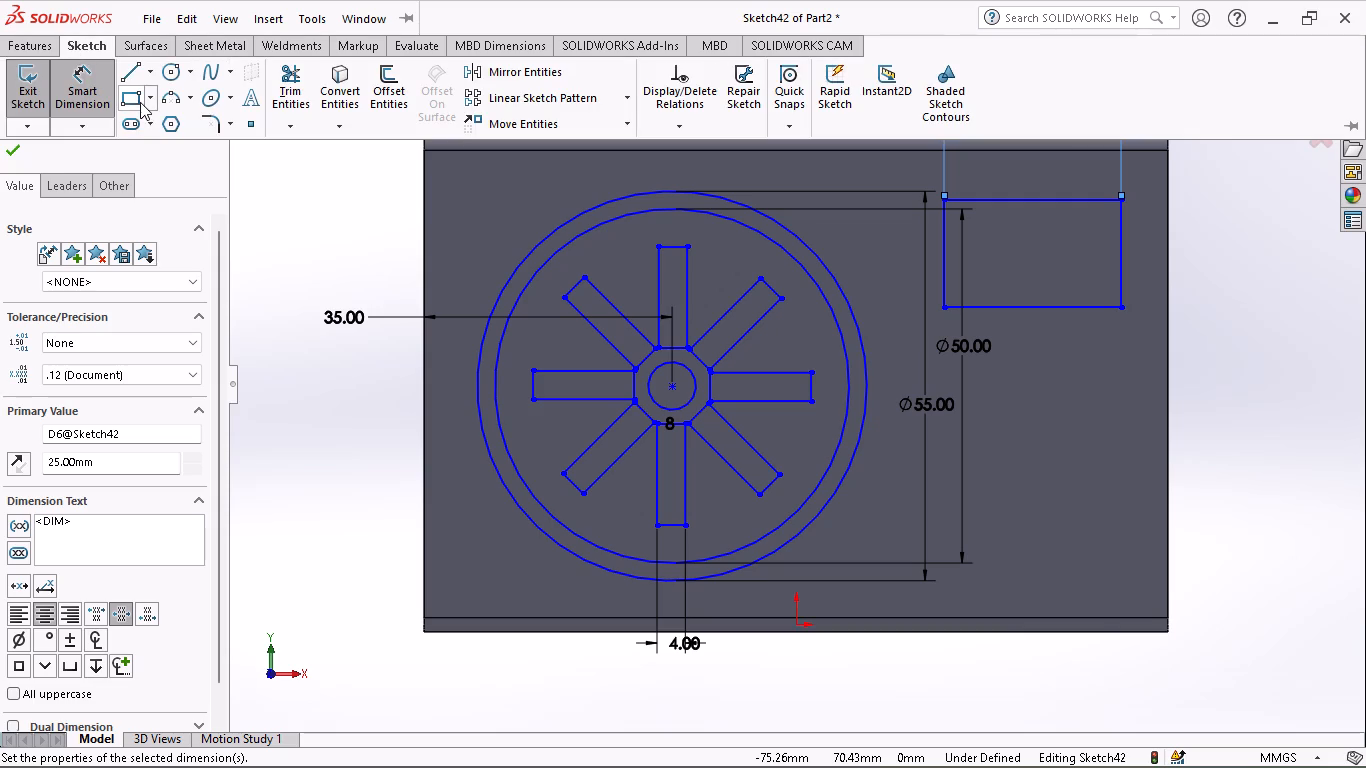
left_click(140, 102)
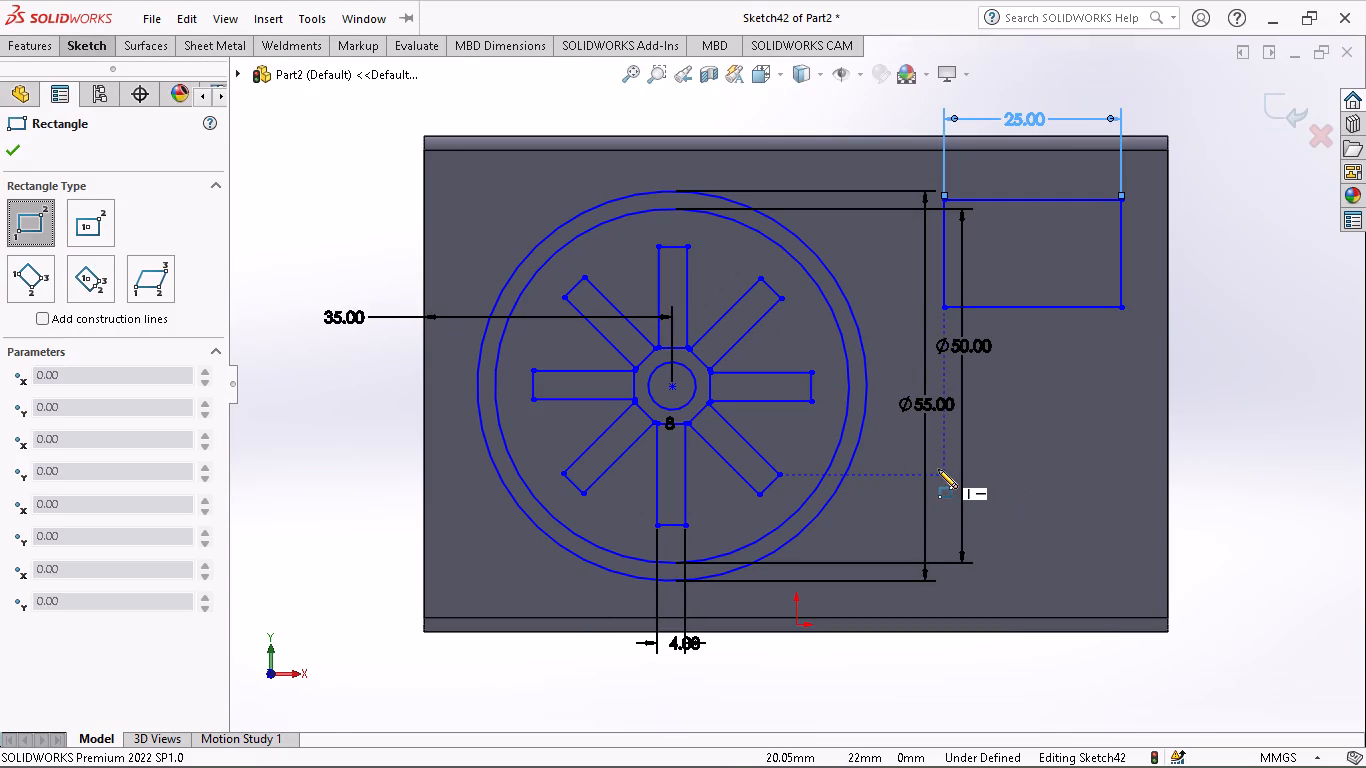
left_click(938, 469)
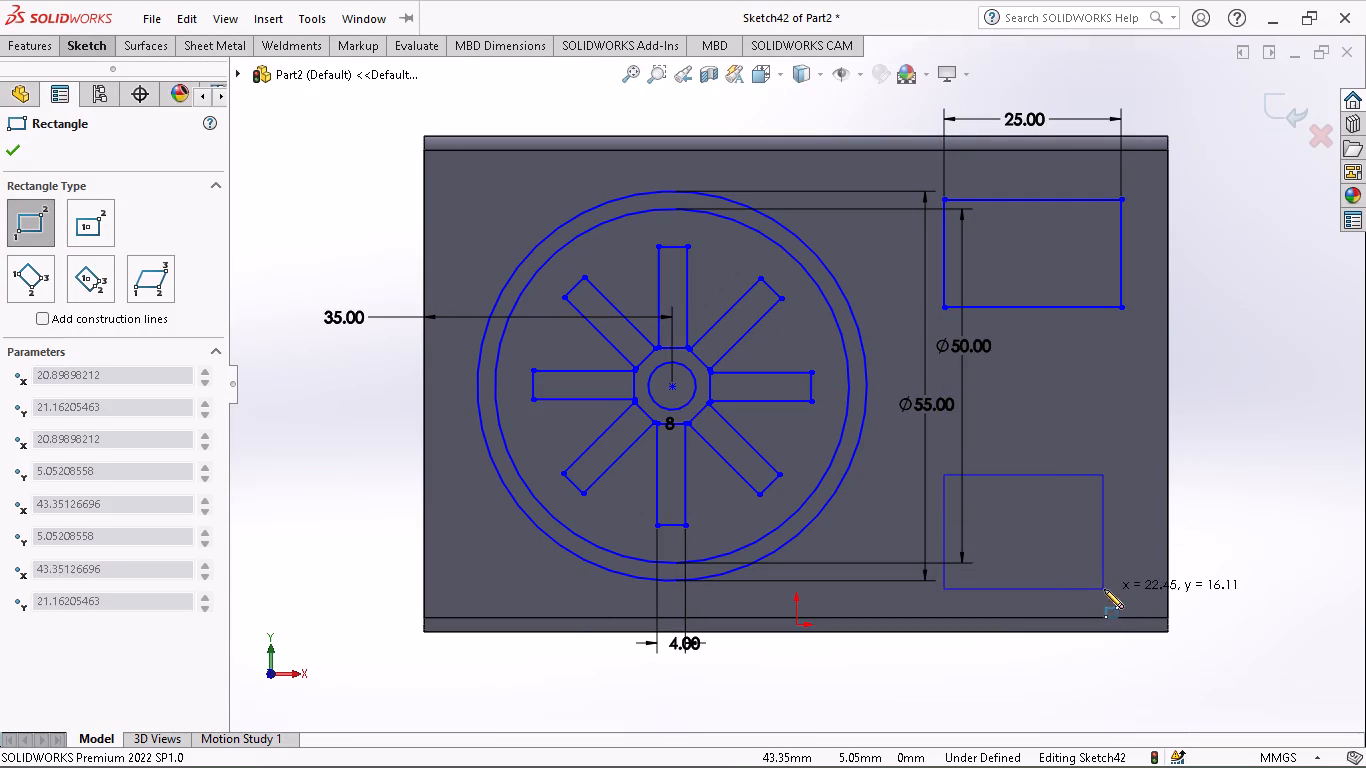
left_click(1131, 579)
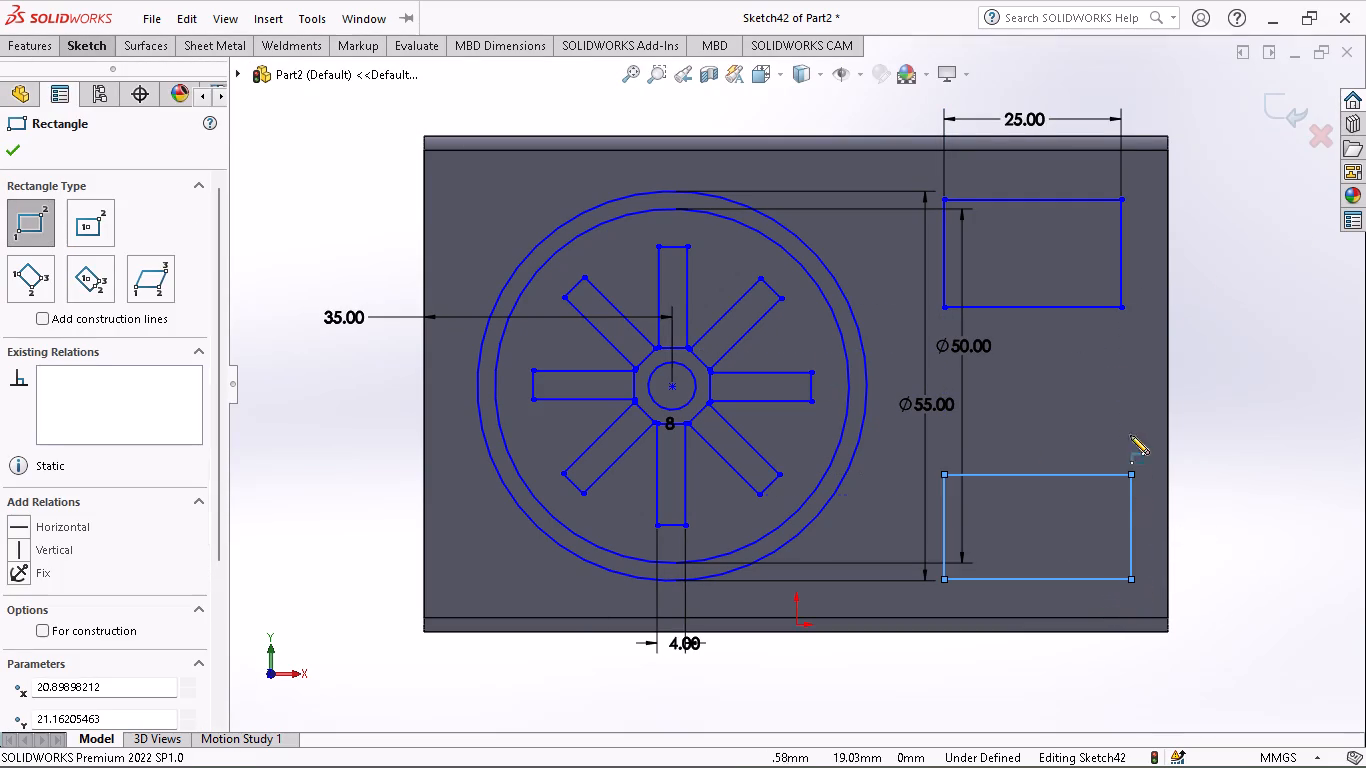
Sketch a small rectangle about 6 by 5 mm midway between the upper and lower rectangles.
left_click(102, 46)
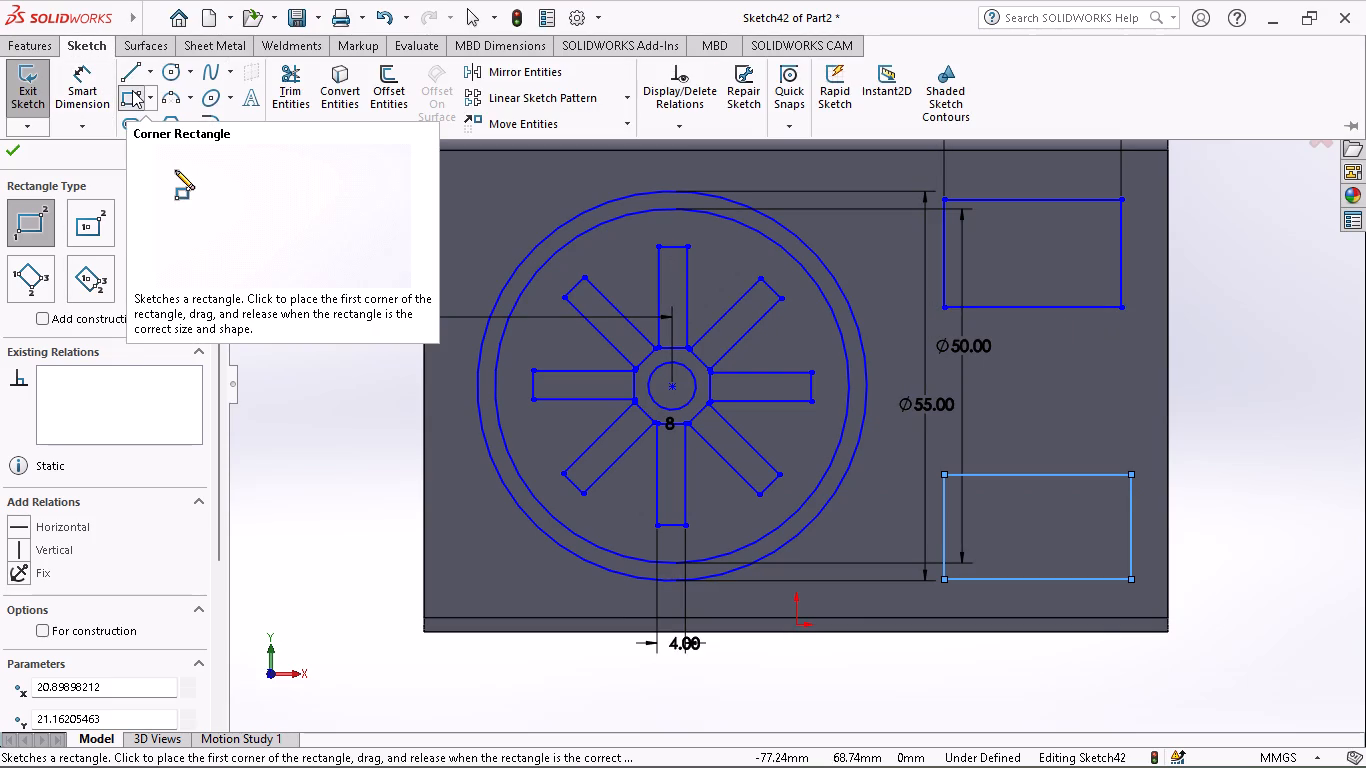
left_click(126, 98)
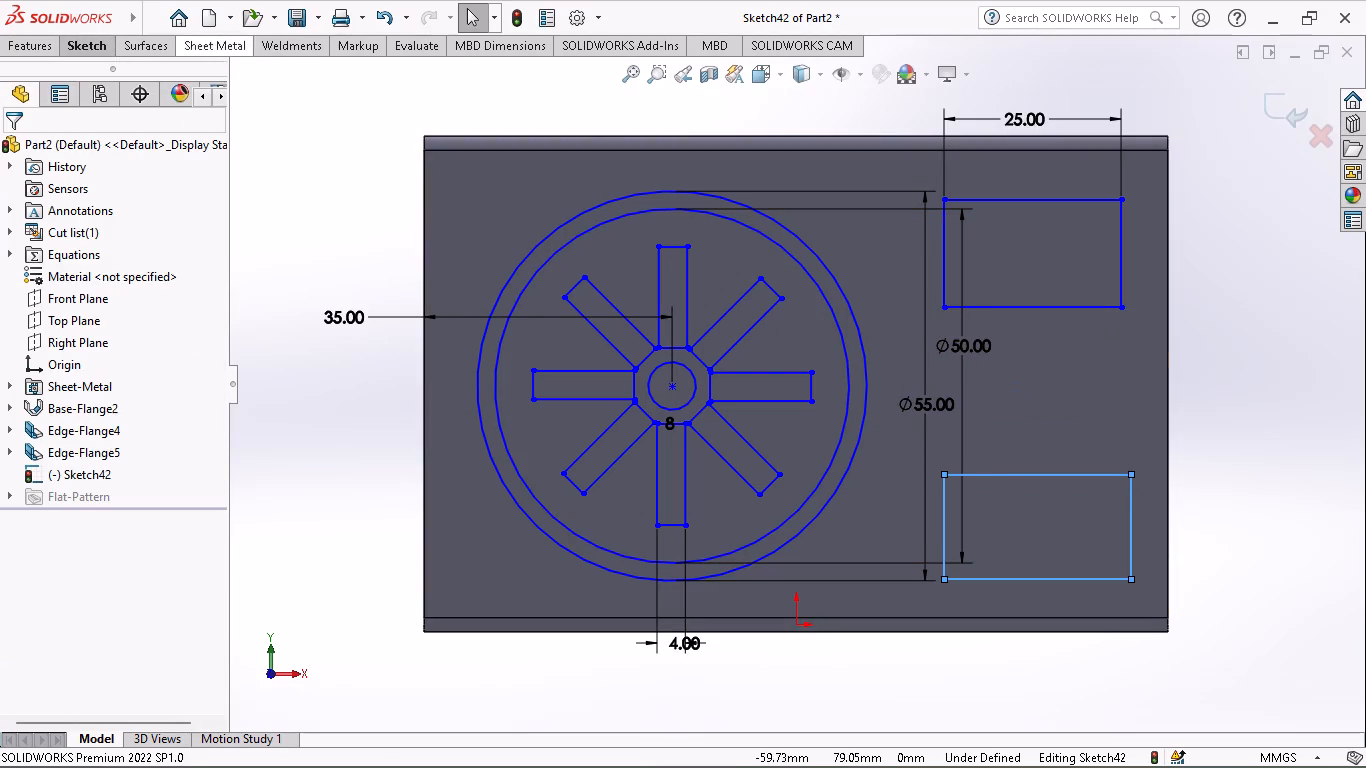
left_click(98, 47)
left_click(135, 95)
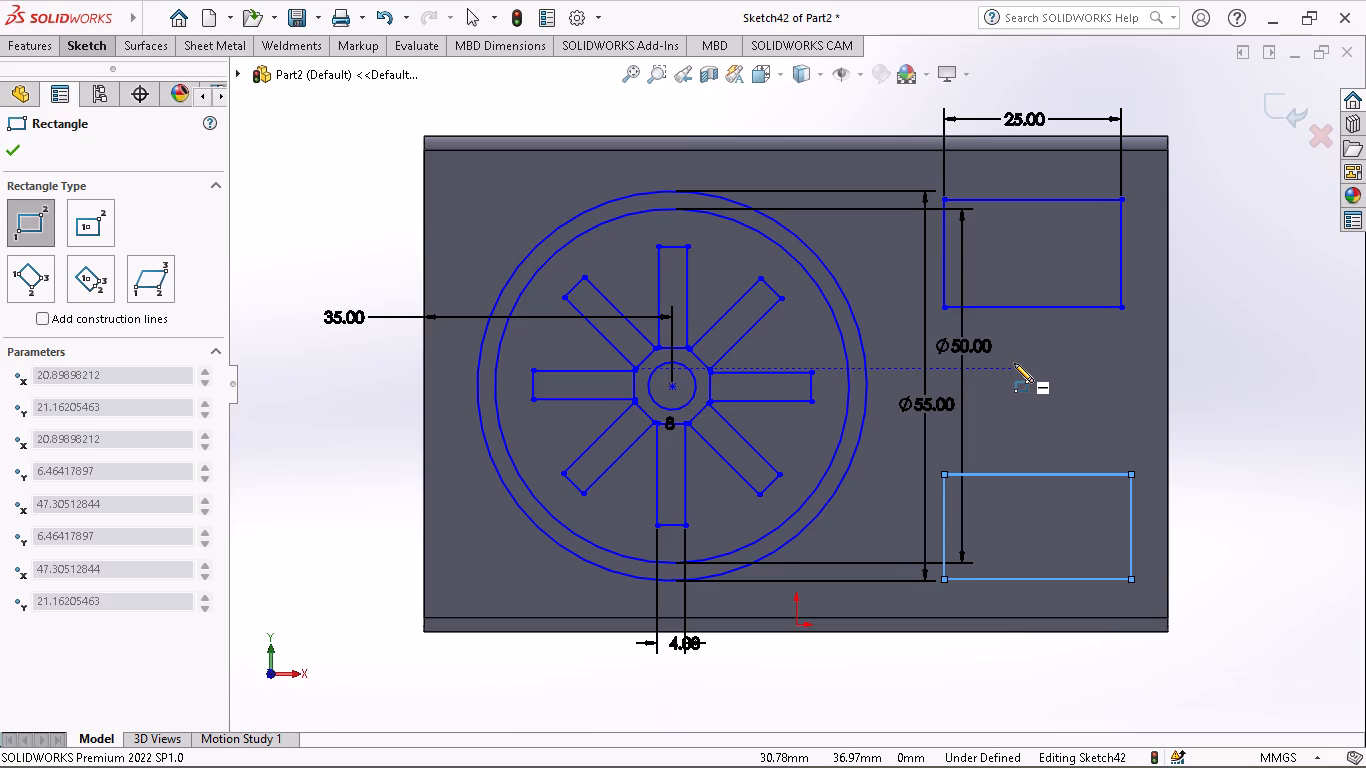
left_click(1014, 363)
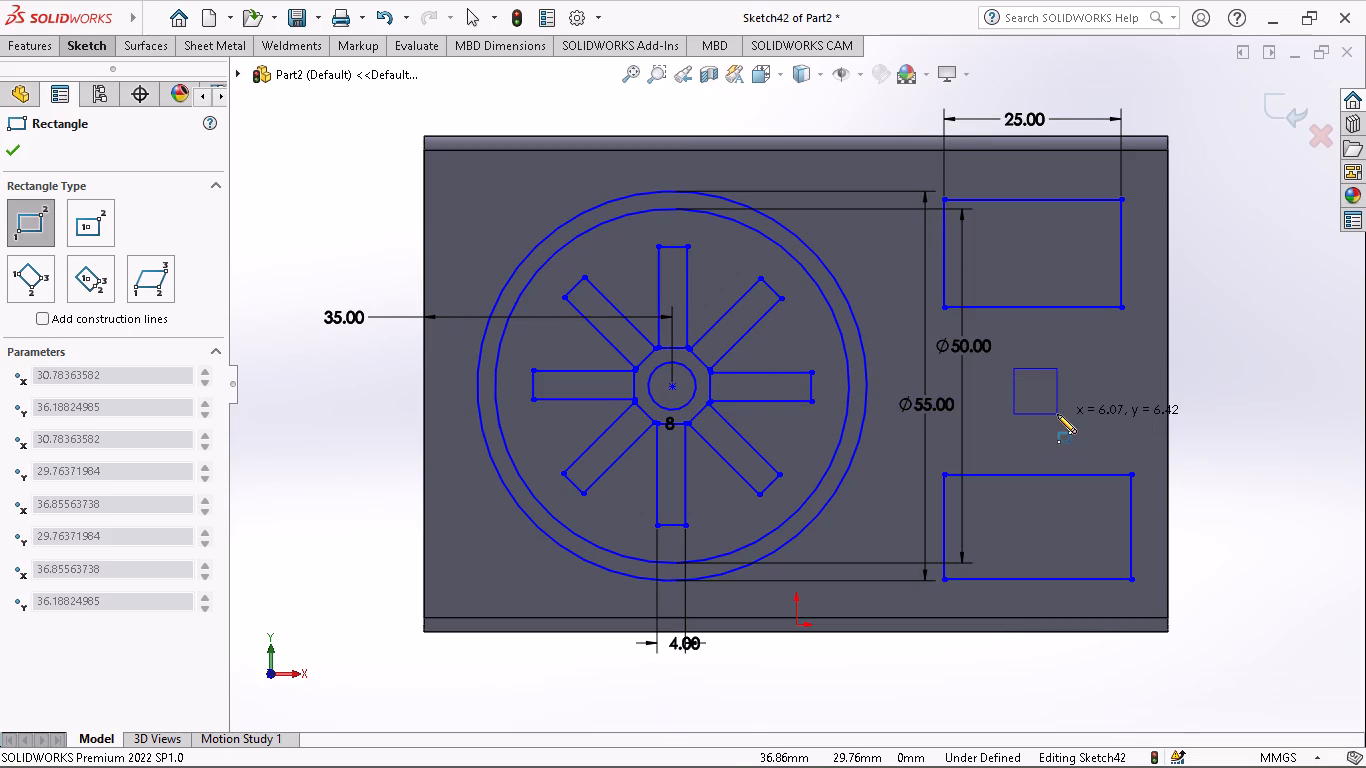
left_click(1059, 408)
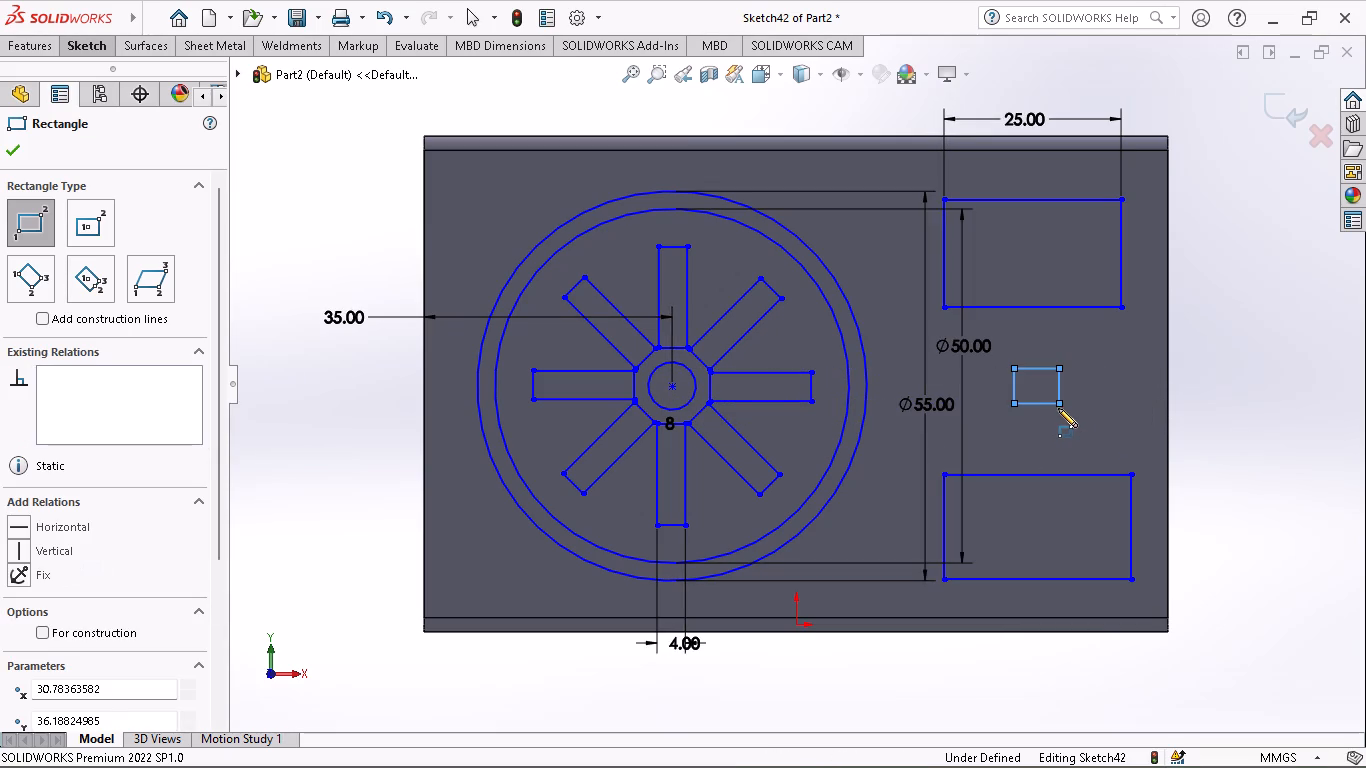
Sketch two thin horizontal rectangles about 6 mm long, one on each side of the small middle rectangle.
left_click(1087, 379)
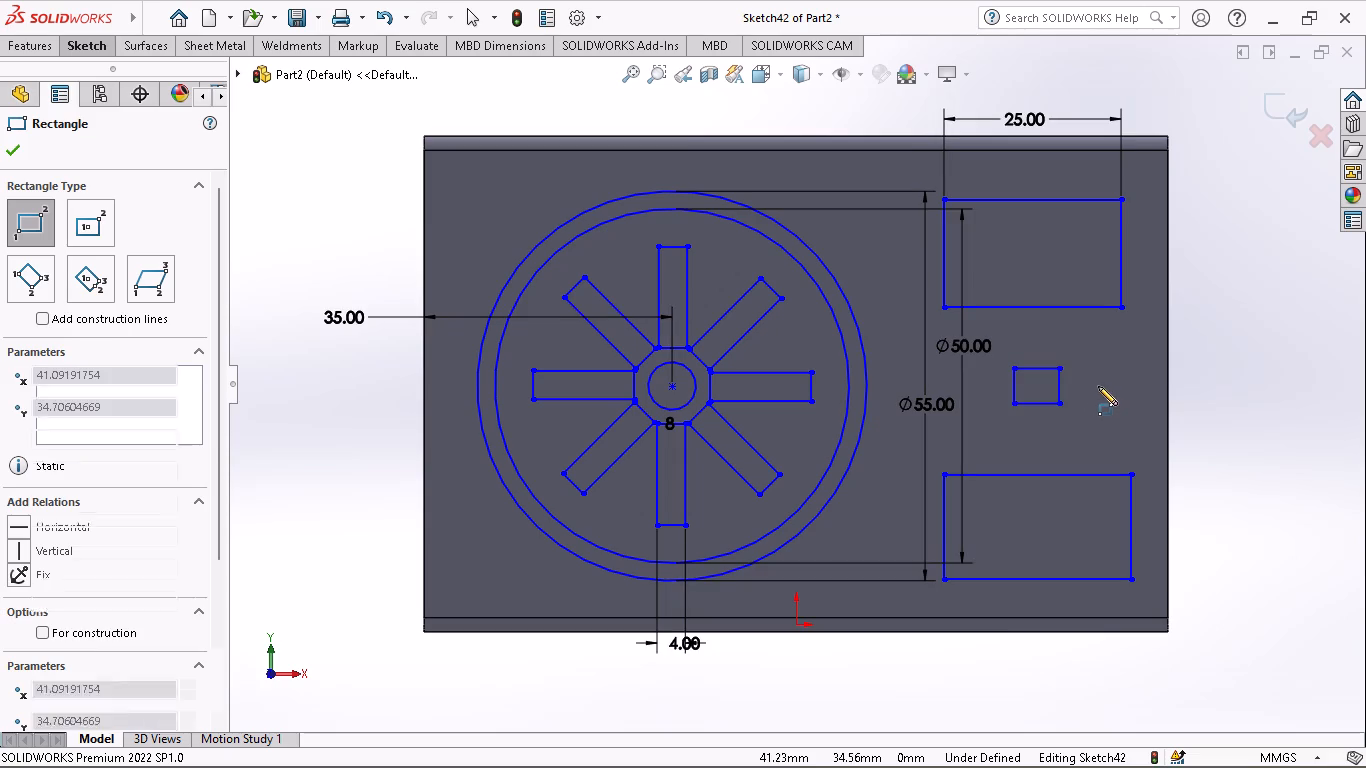
left_click(1132, 391)
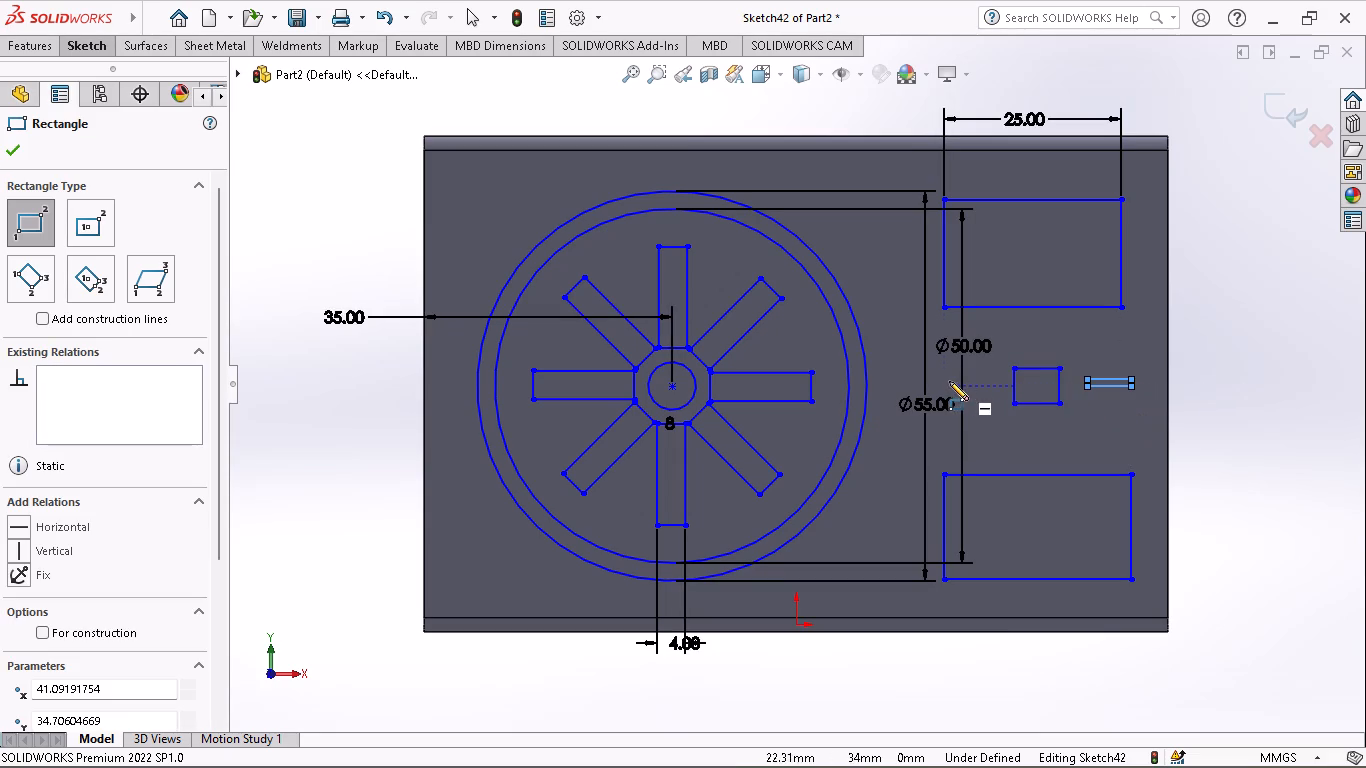
left_click(949, 381)
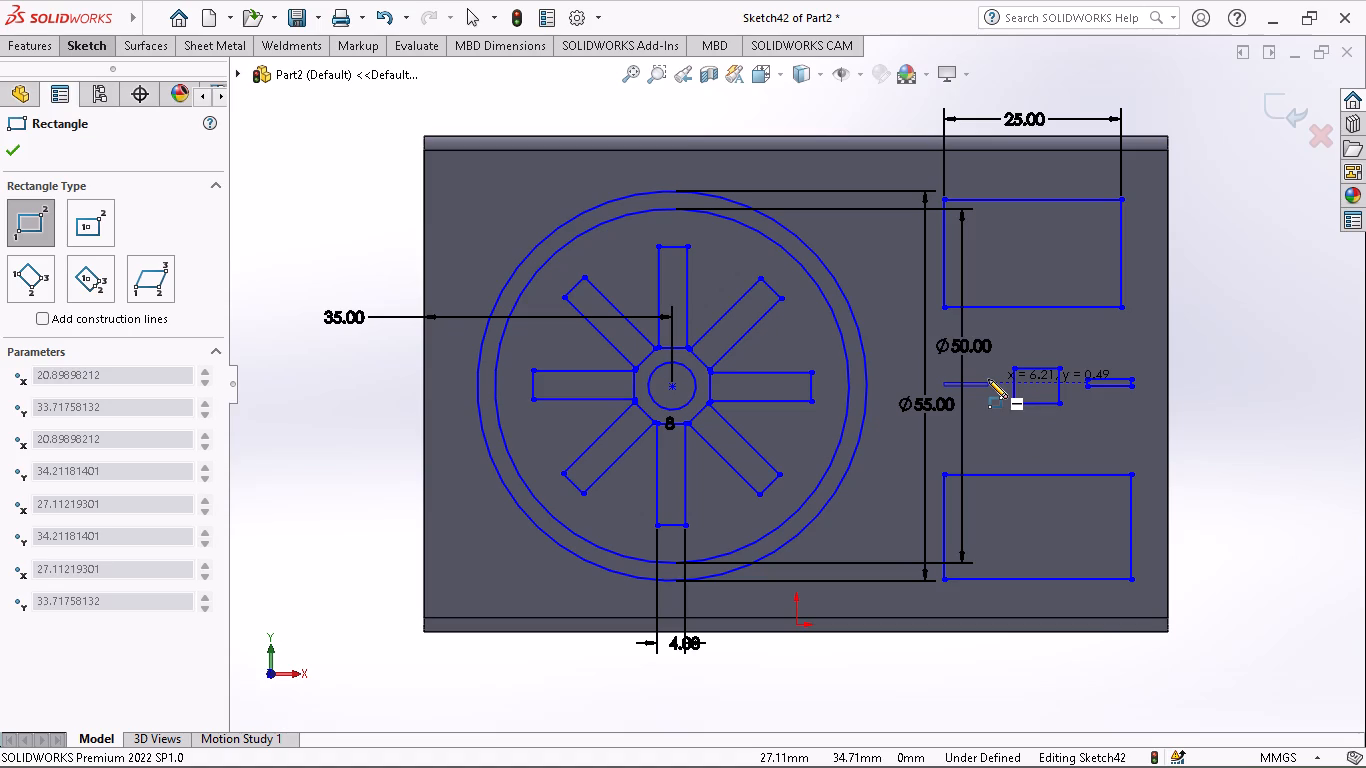
left_click(988, 379)
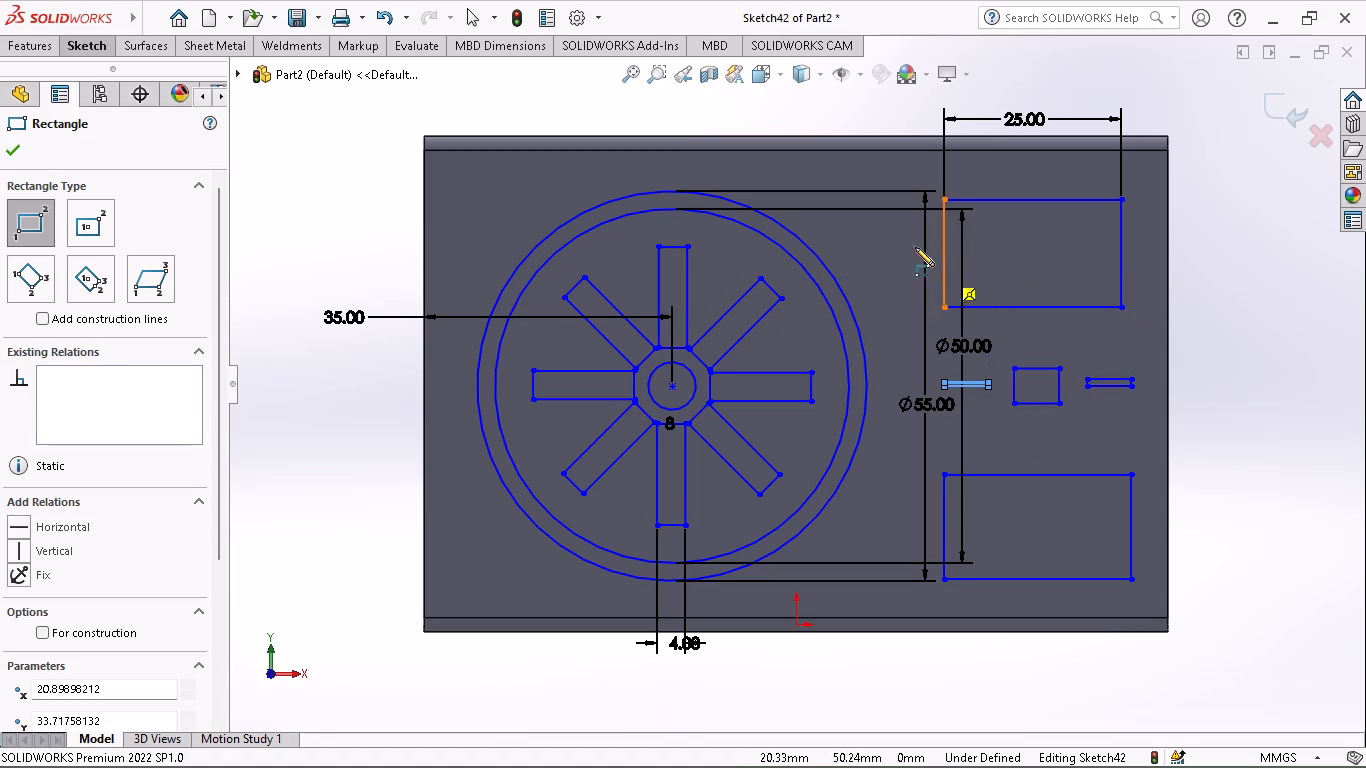
Start a 5 mm sketch fillet and select all four corners of the upper 25 mm wide rectangle.
left_click(85, 38)
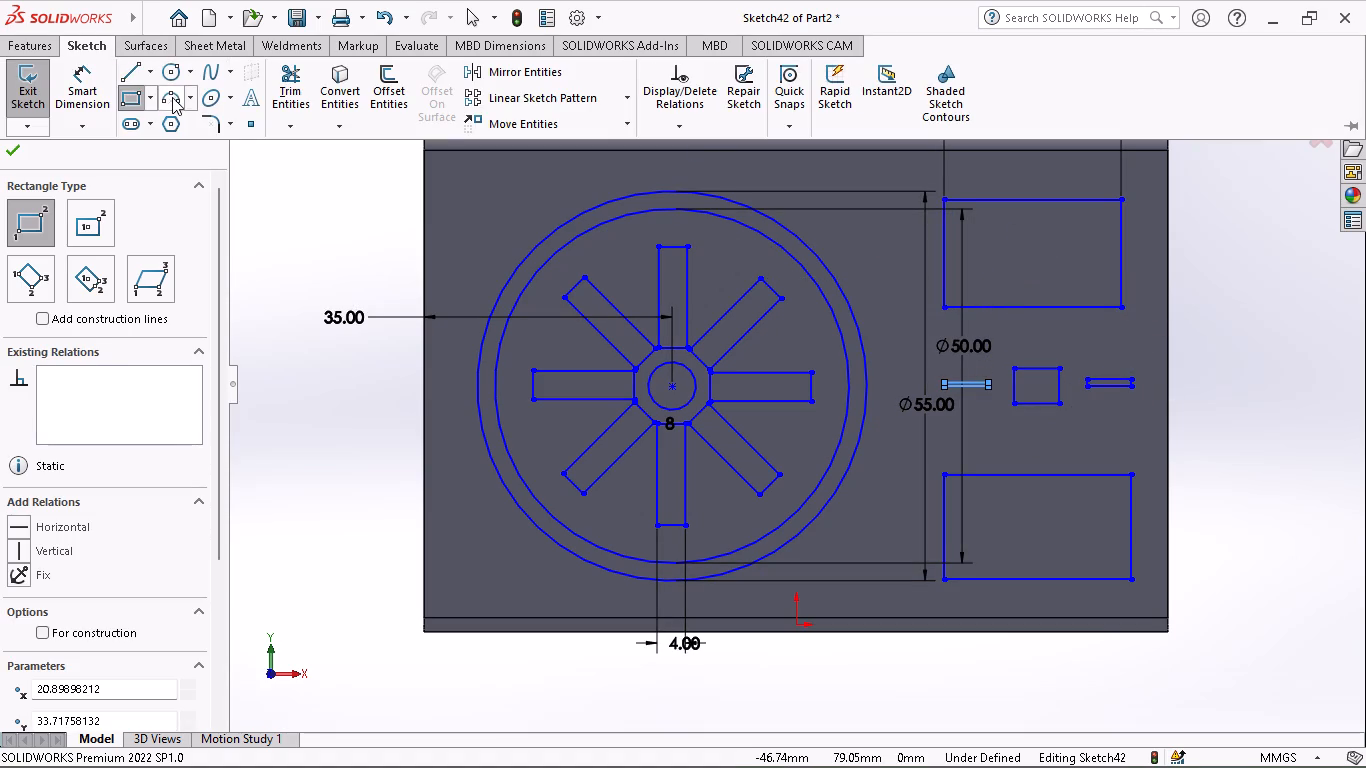
left_click(208, 119)
left_click(975, 199)
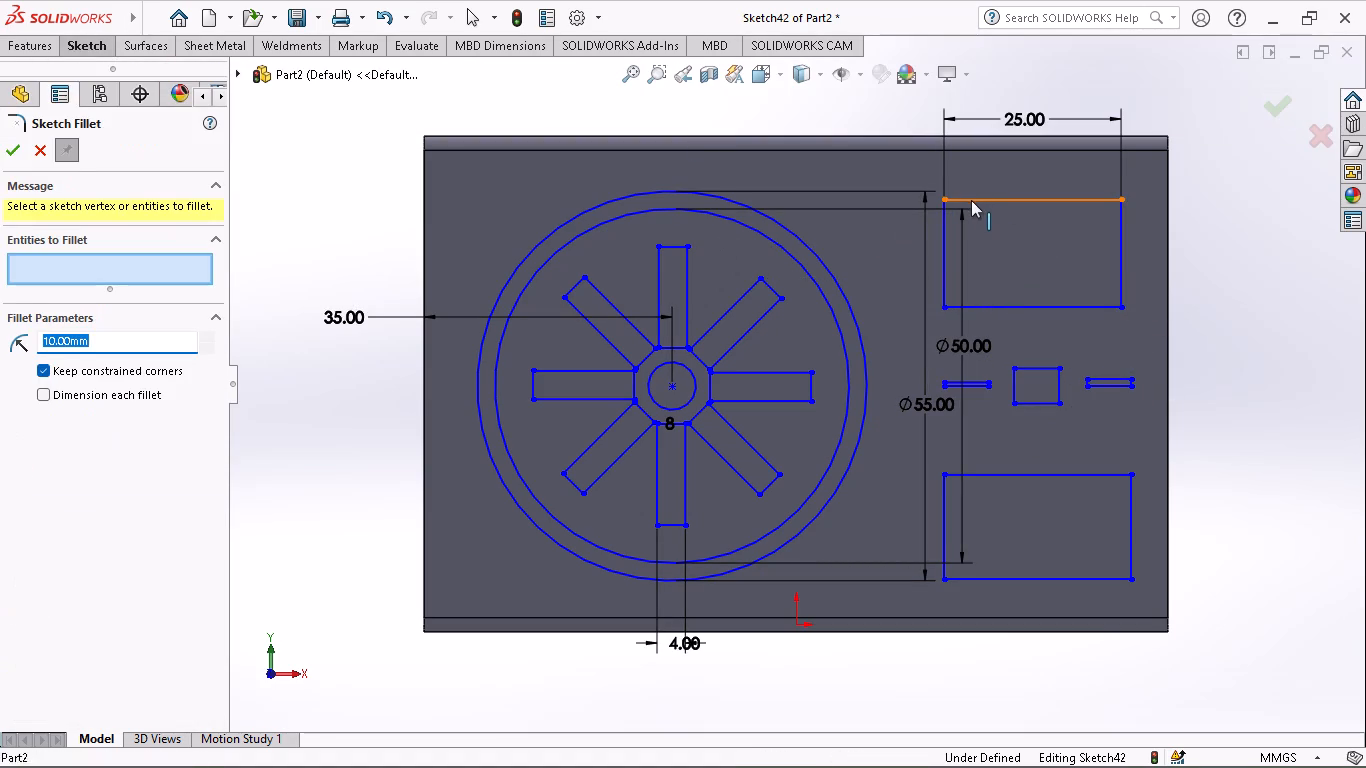
left_click(945, 224)
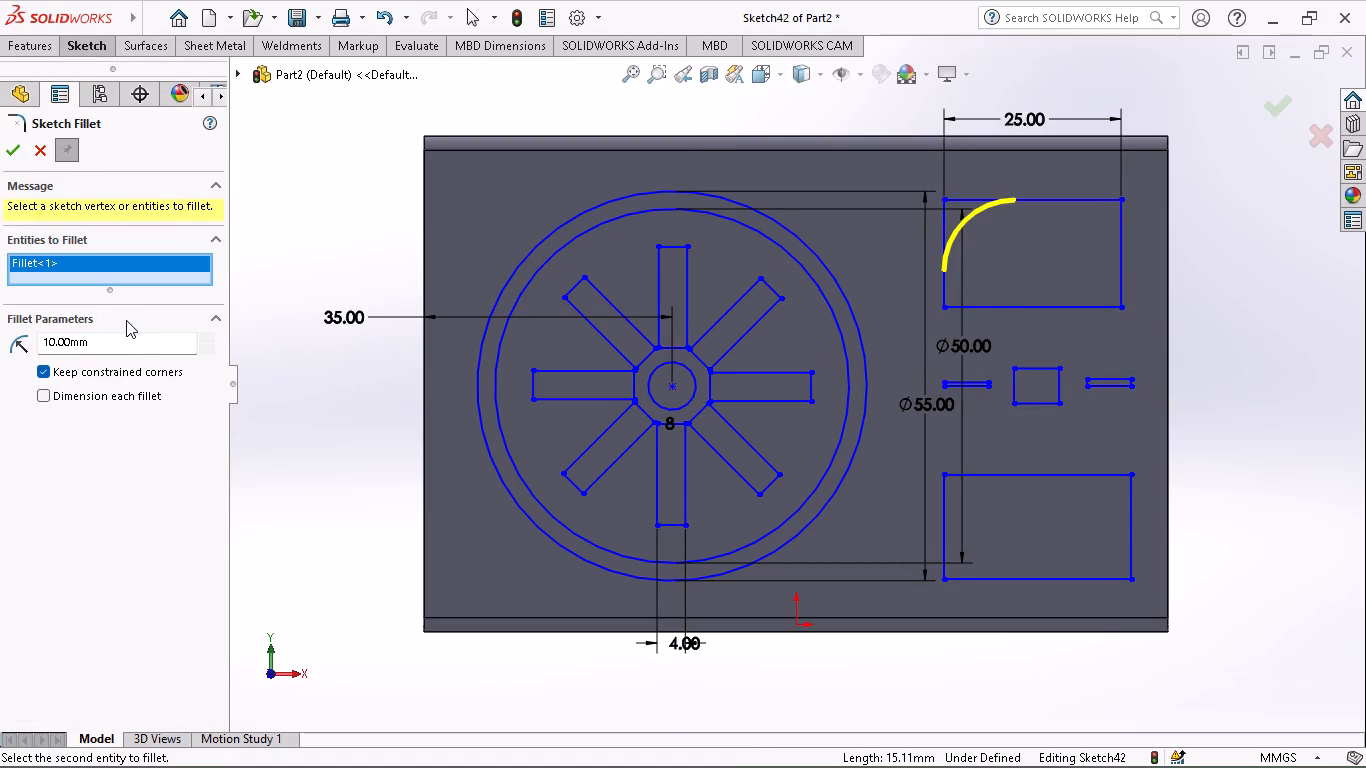
left_click_drag(123, 332, 62, 333)
left_click_drag(104, 343, 0, 362)
key("5")
key("Return")
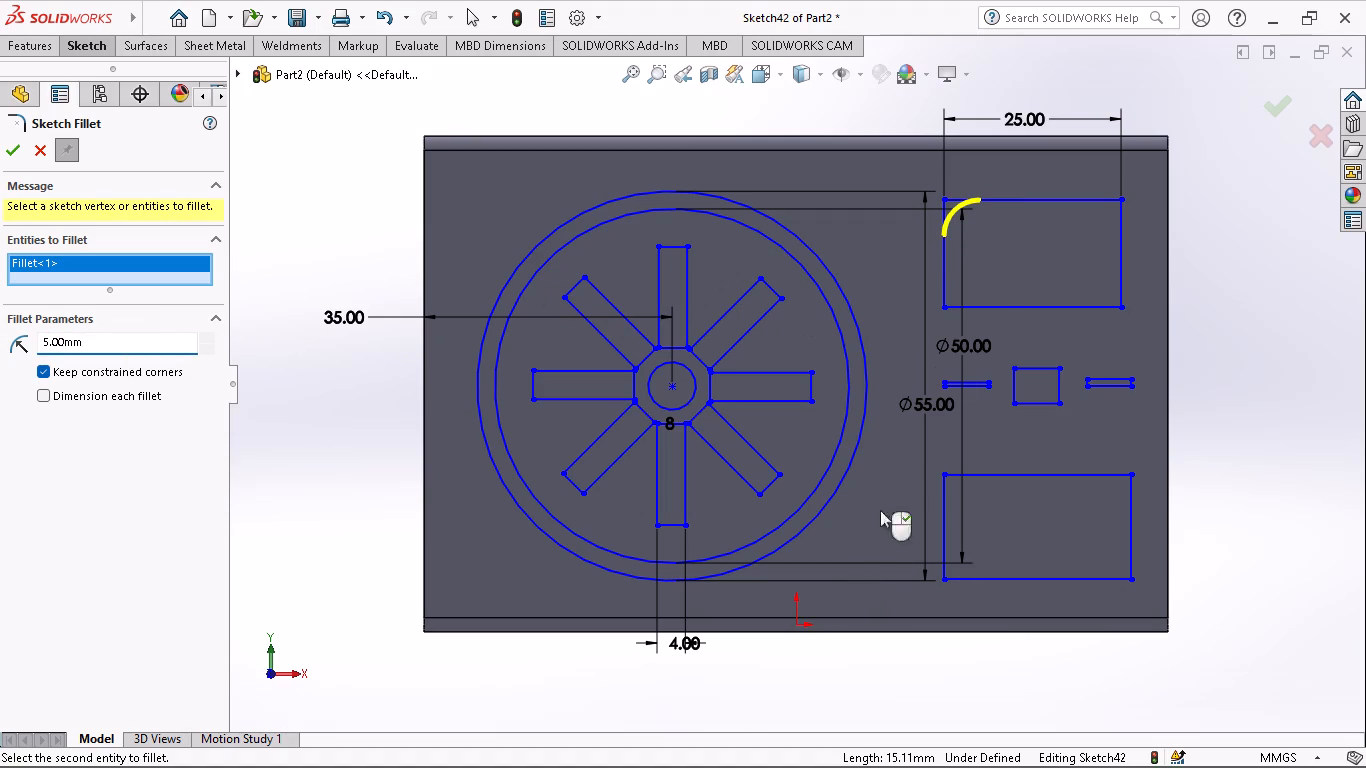
left_click(940, 310)
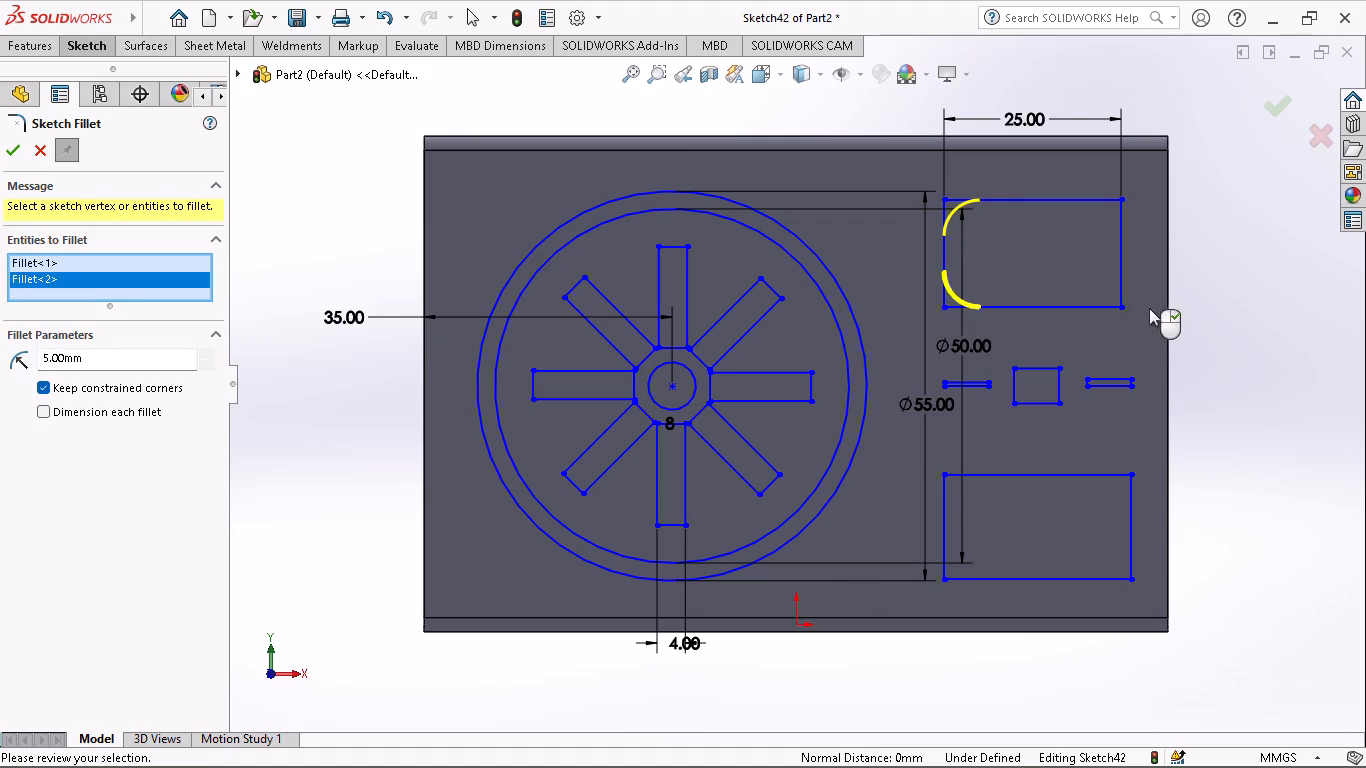
left_click(1124, 308)
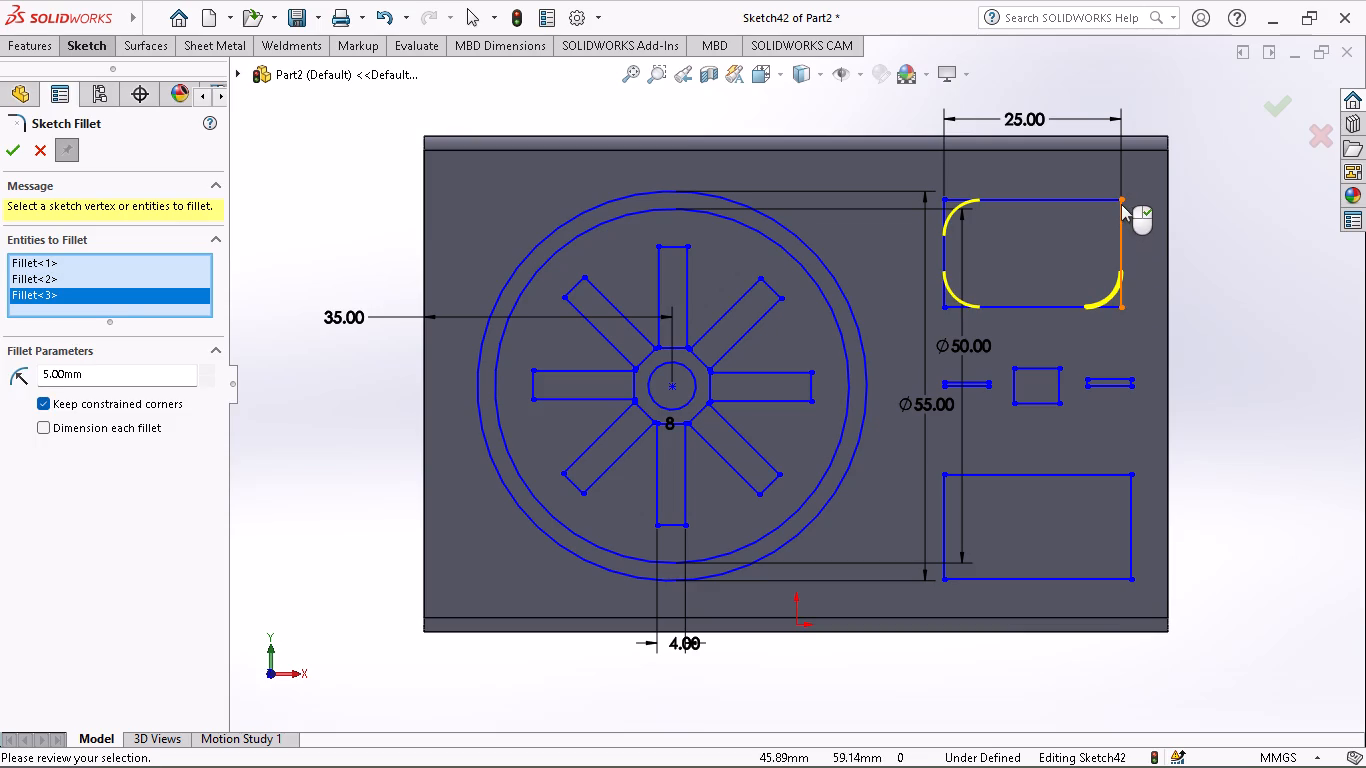
left_click(1121, 200)
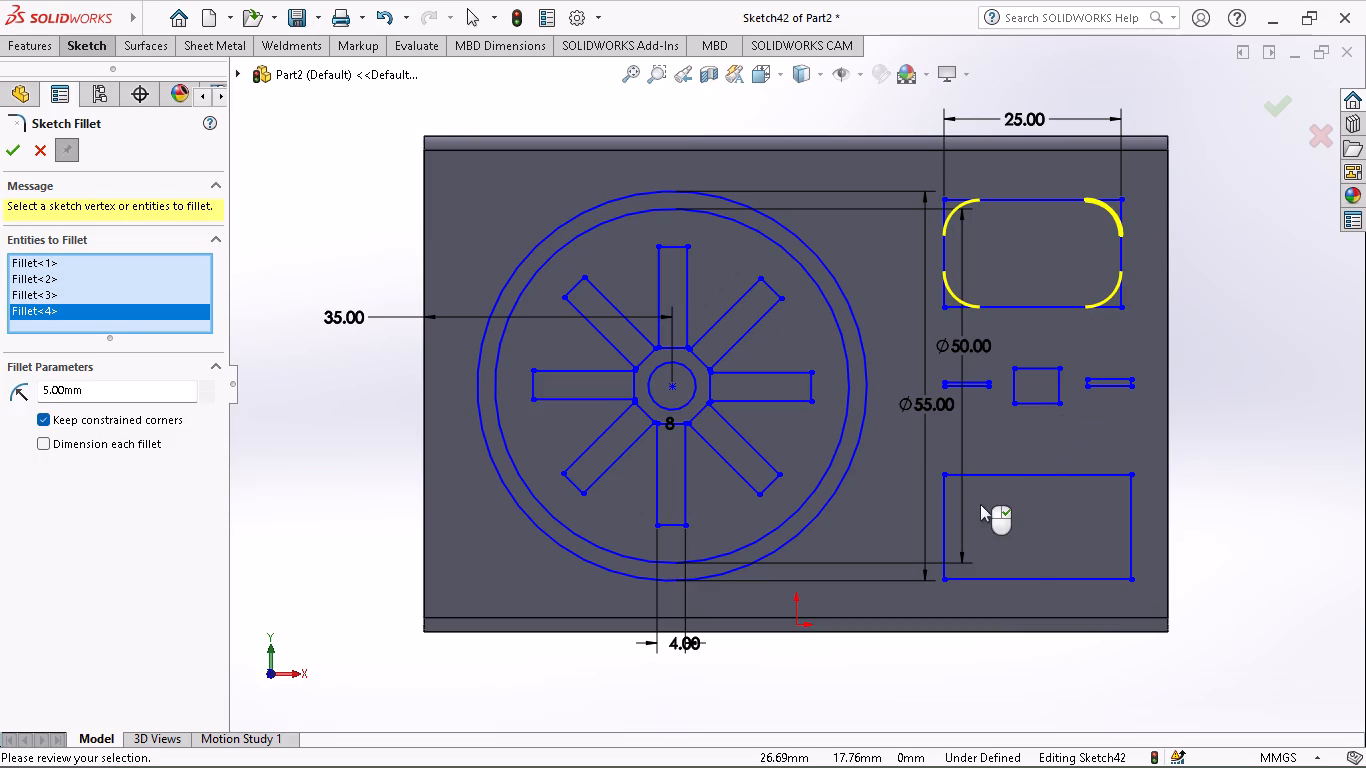
Add the lower rectangle's four corners to the 5 mm sketch fillet, apply it and close the command.
left_click(944, 579)
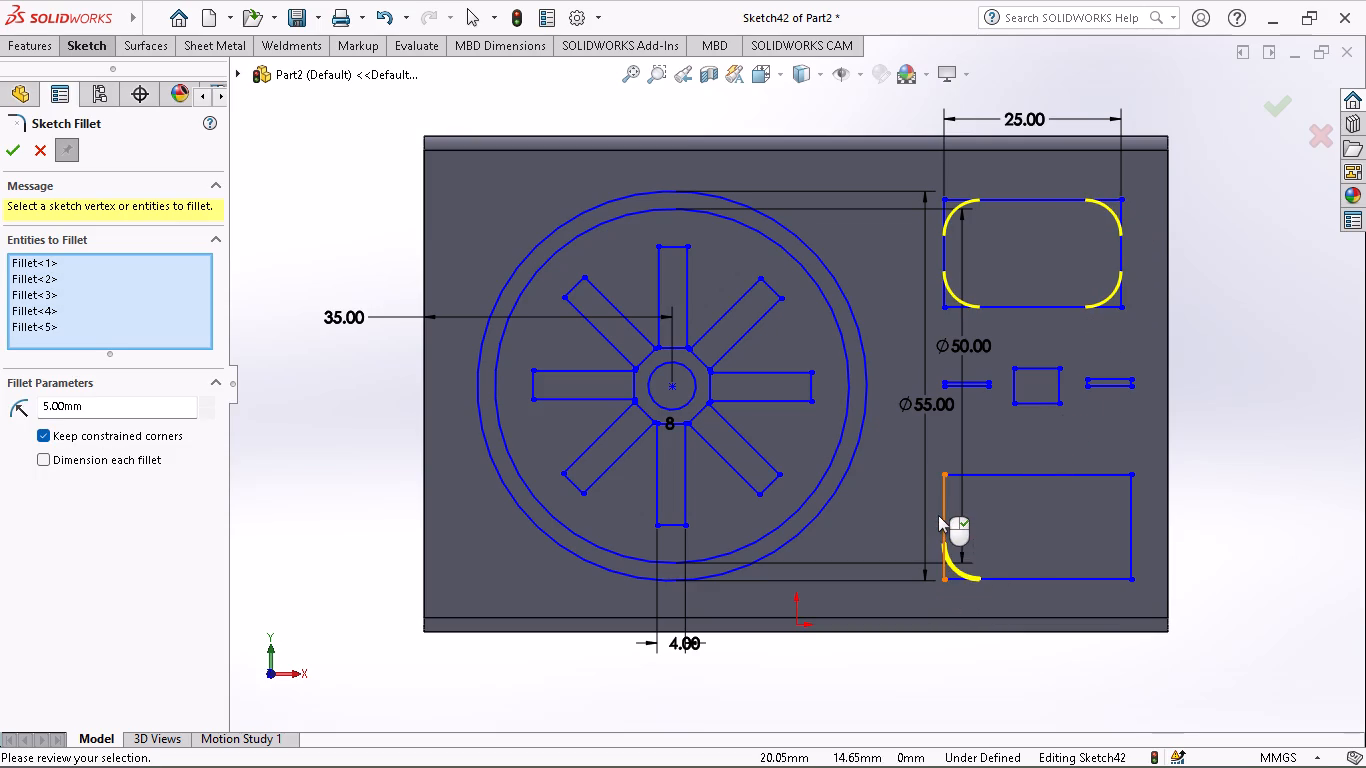
left_click(941, 478)
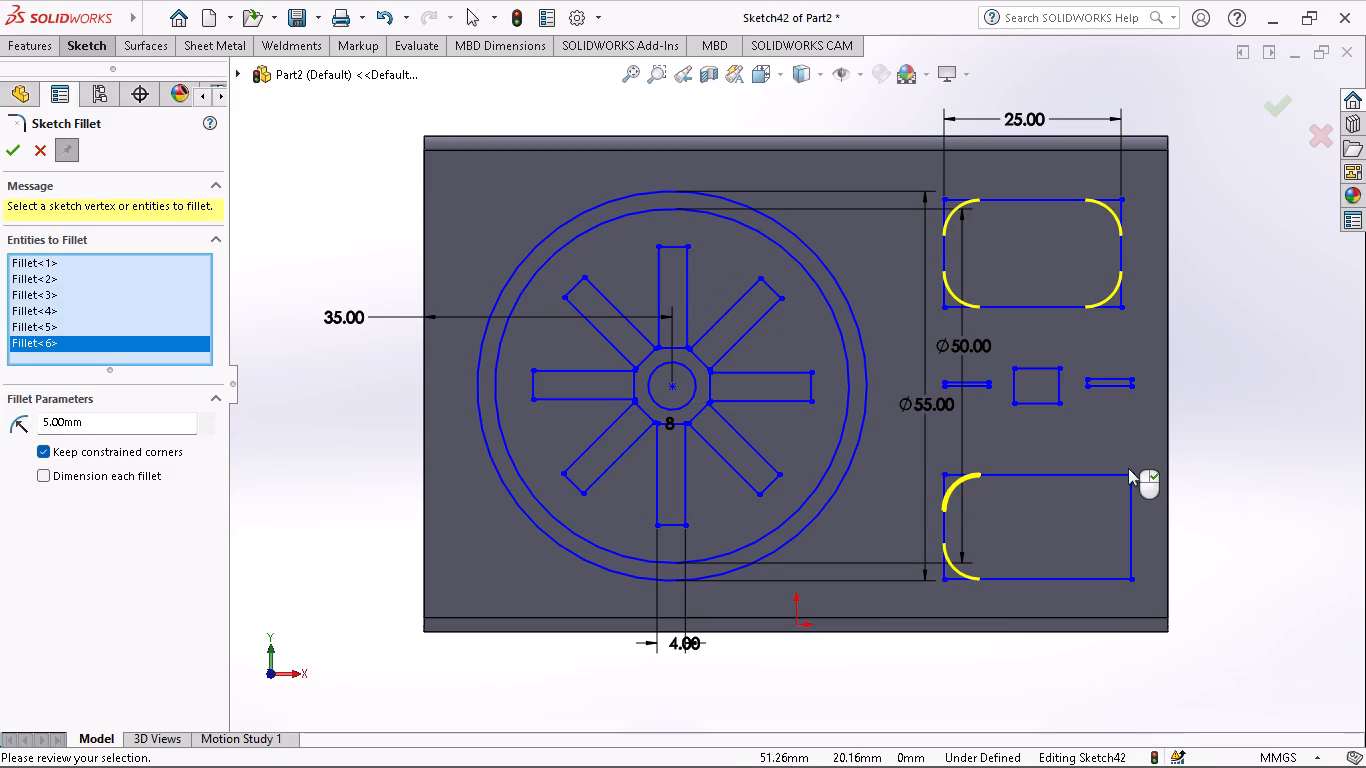
left_click(1131, 475)
left_click(1126, 577)
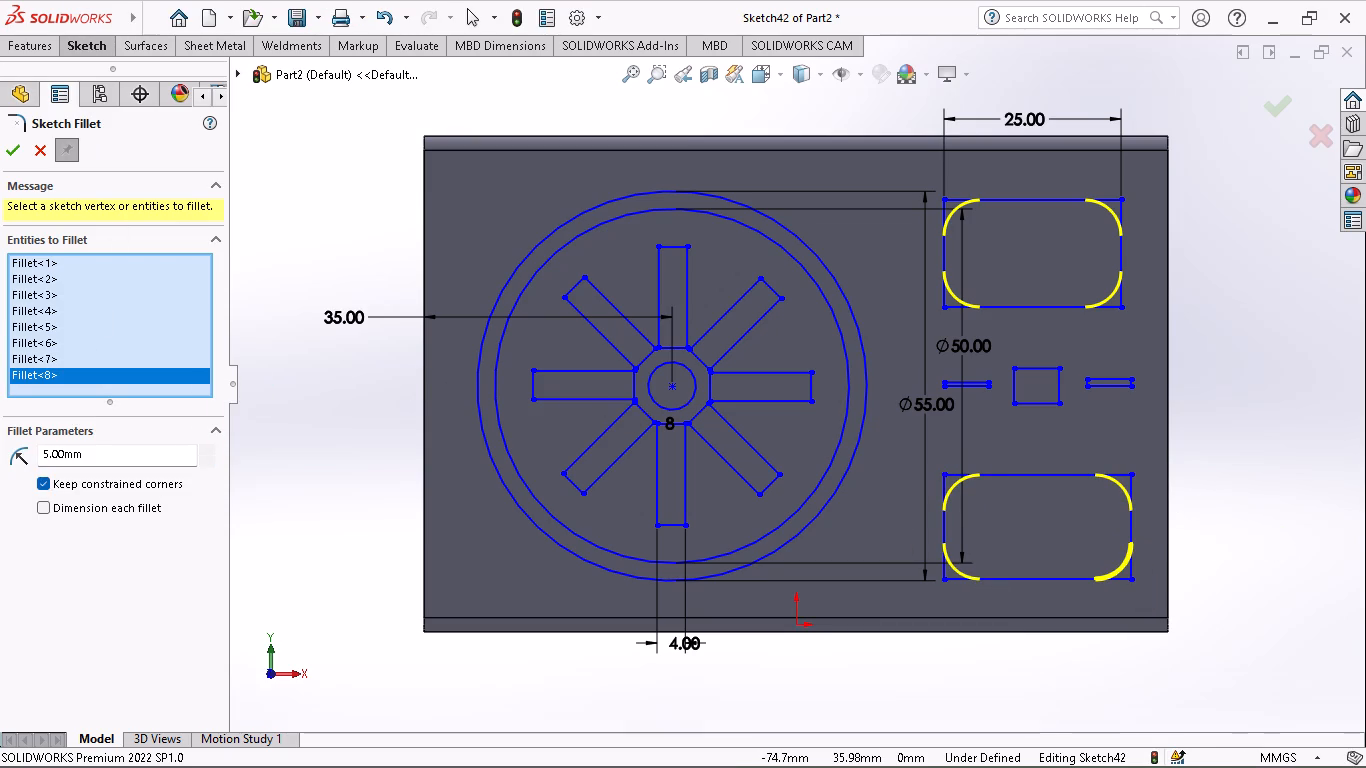
left_click(22, 44)
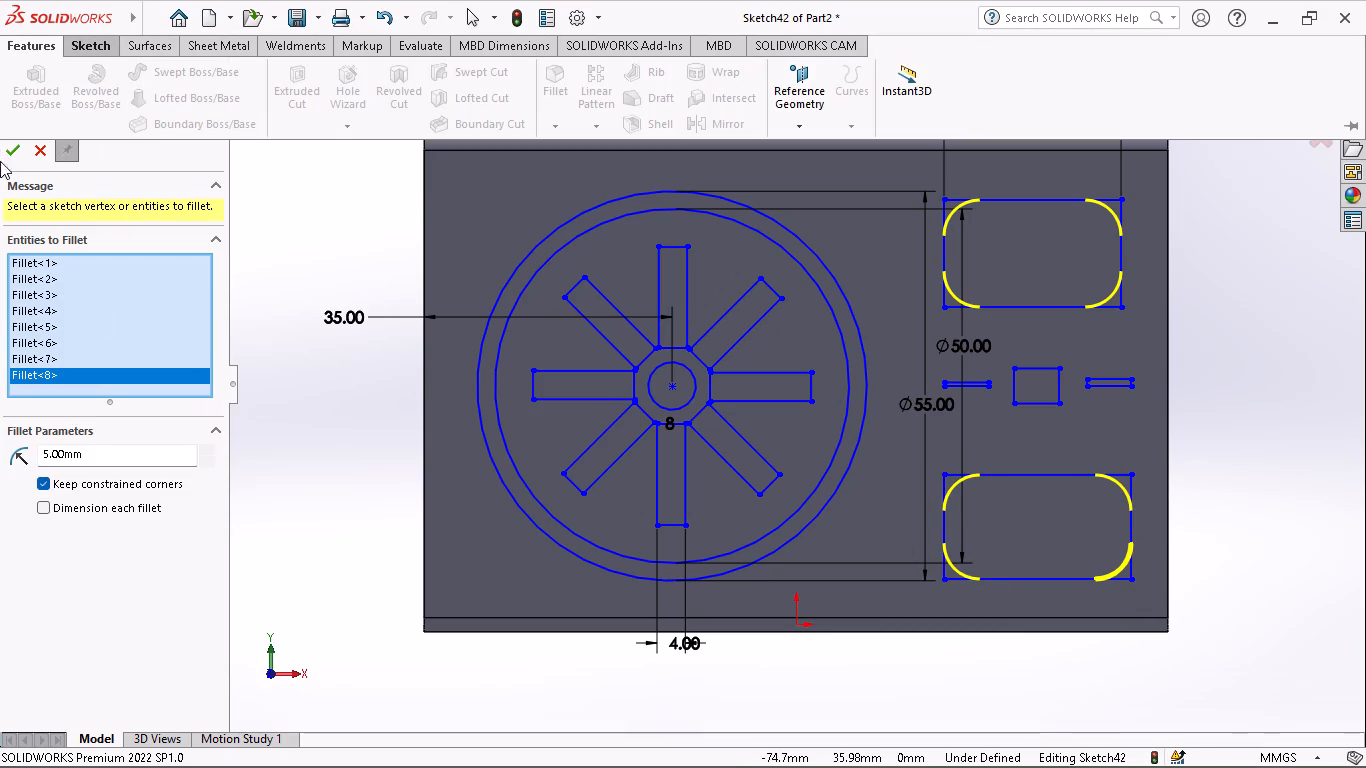
left_click(10, 152)
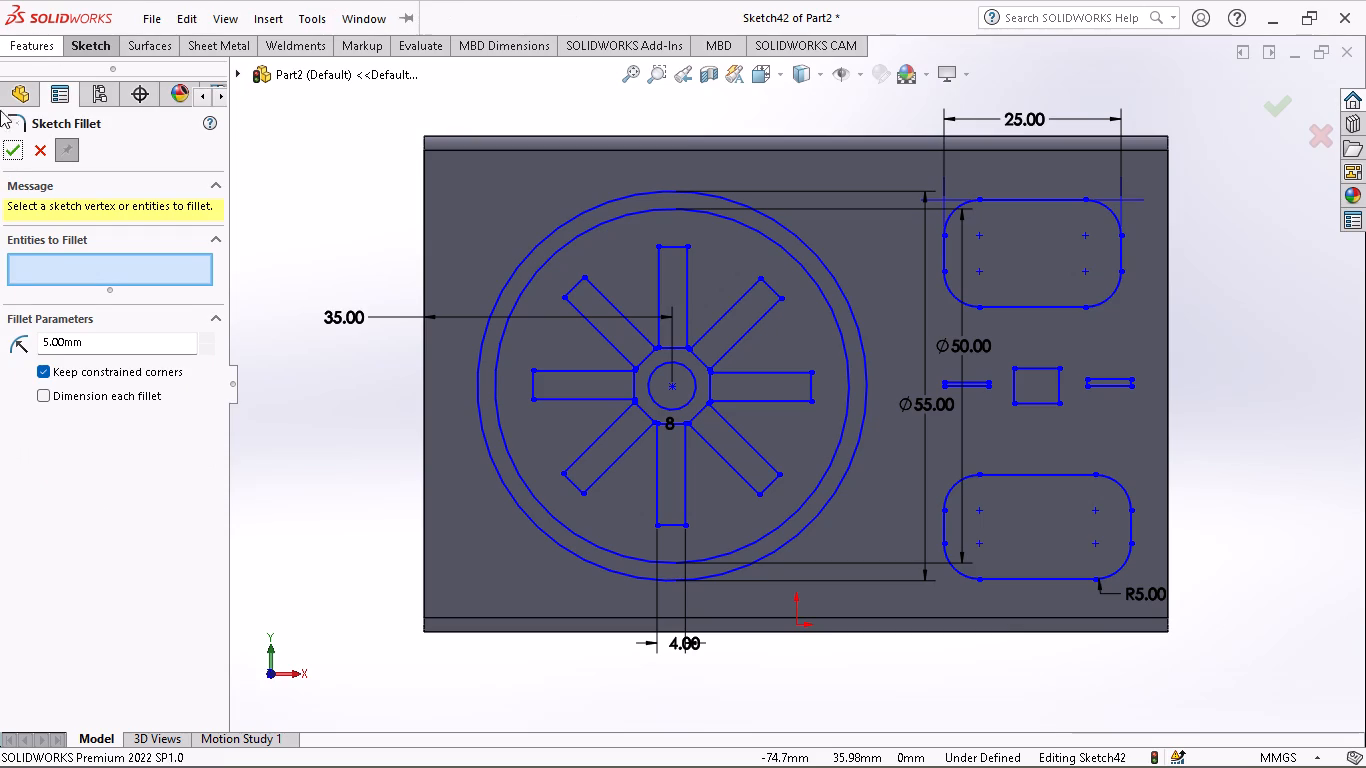
left_click(24, 49)
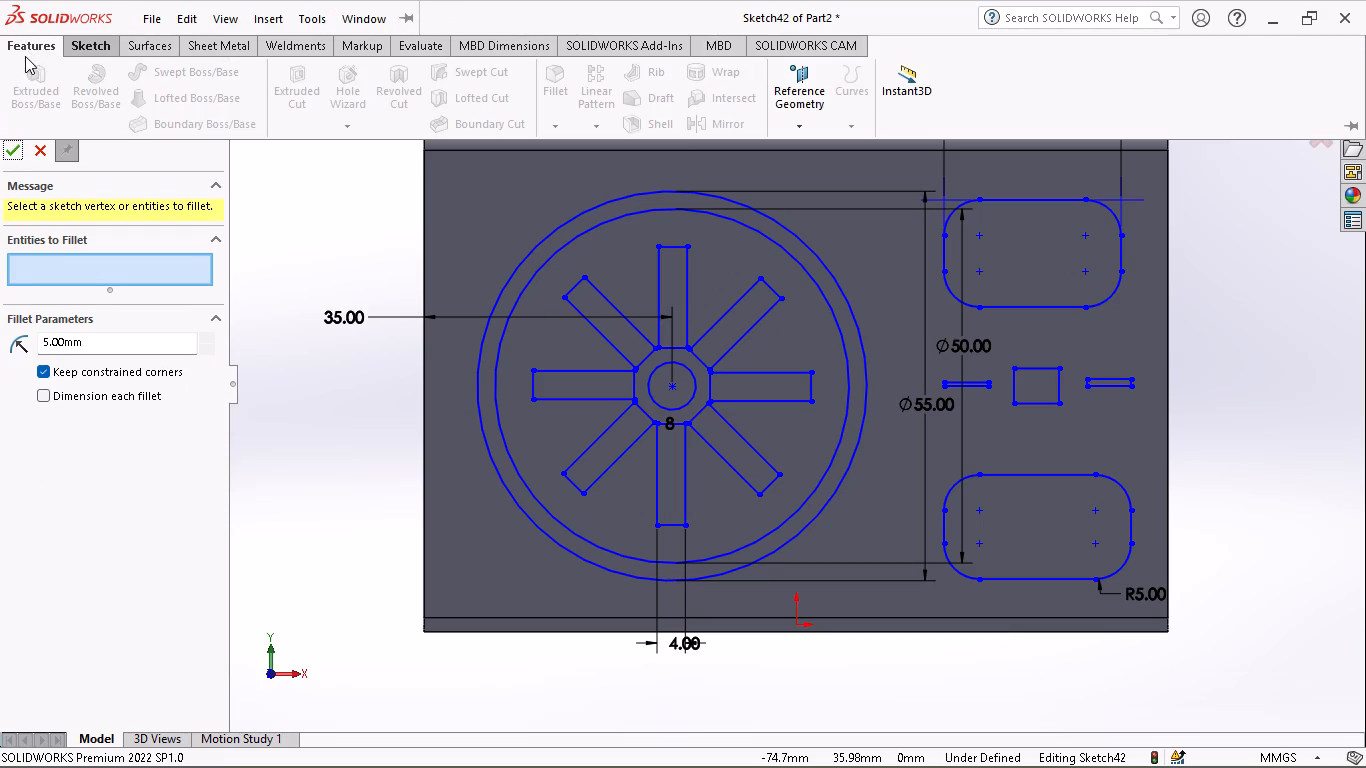
left_click(16, 155)
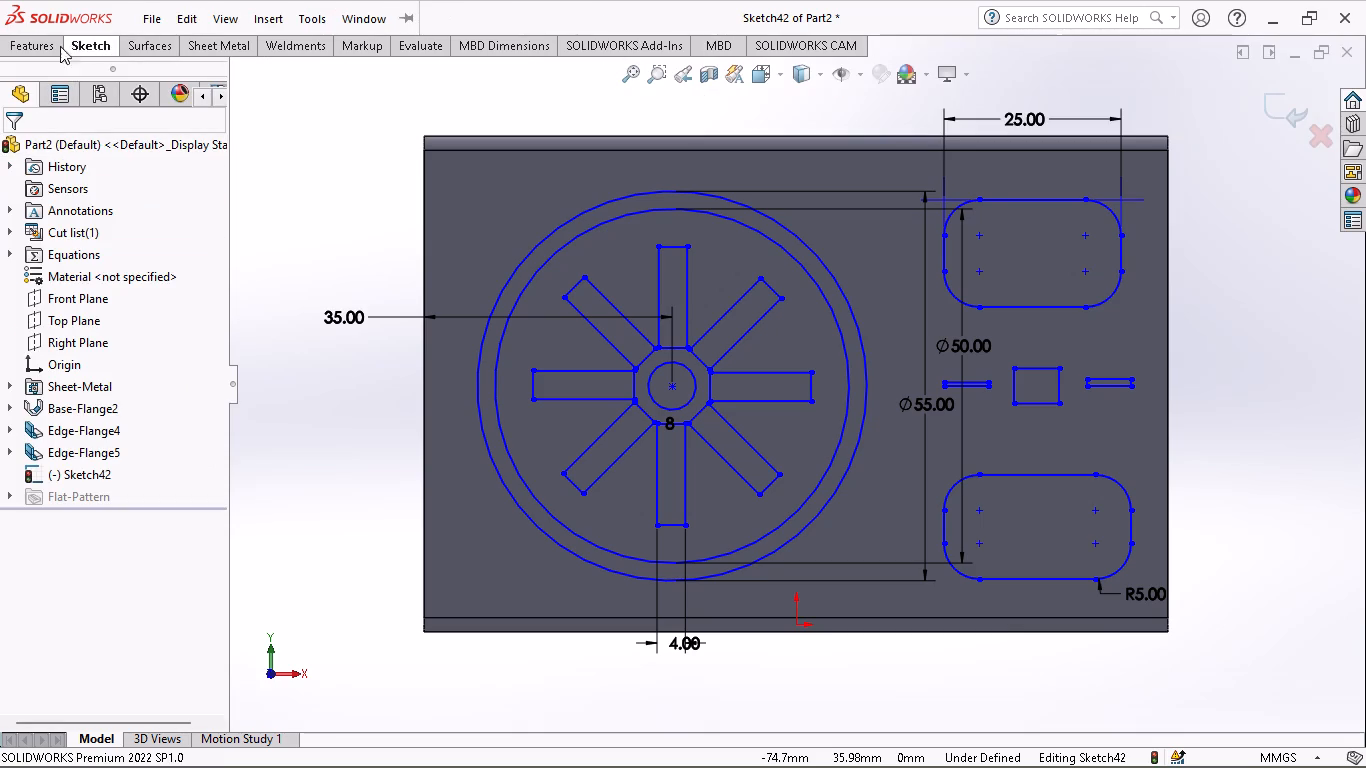
Start an Extruded Cut and pick both filleted rectangles, the small middle rectangle and the two thin rectangles as contours.
left_click(41, 49)
left_click(278, 98)
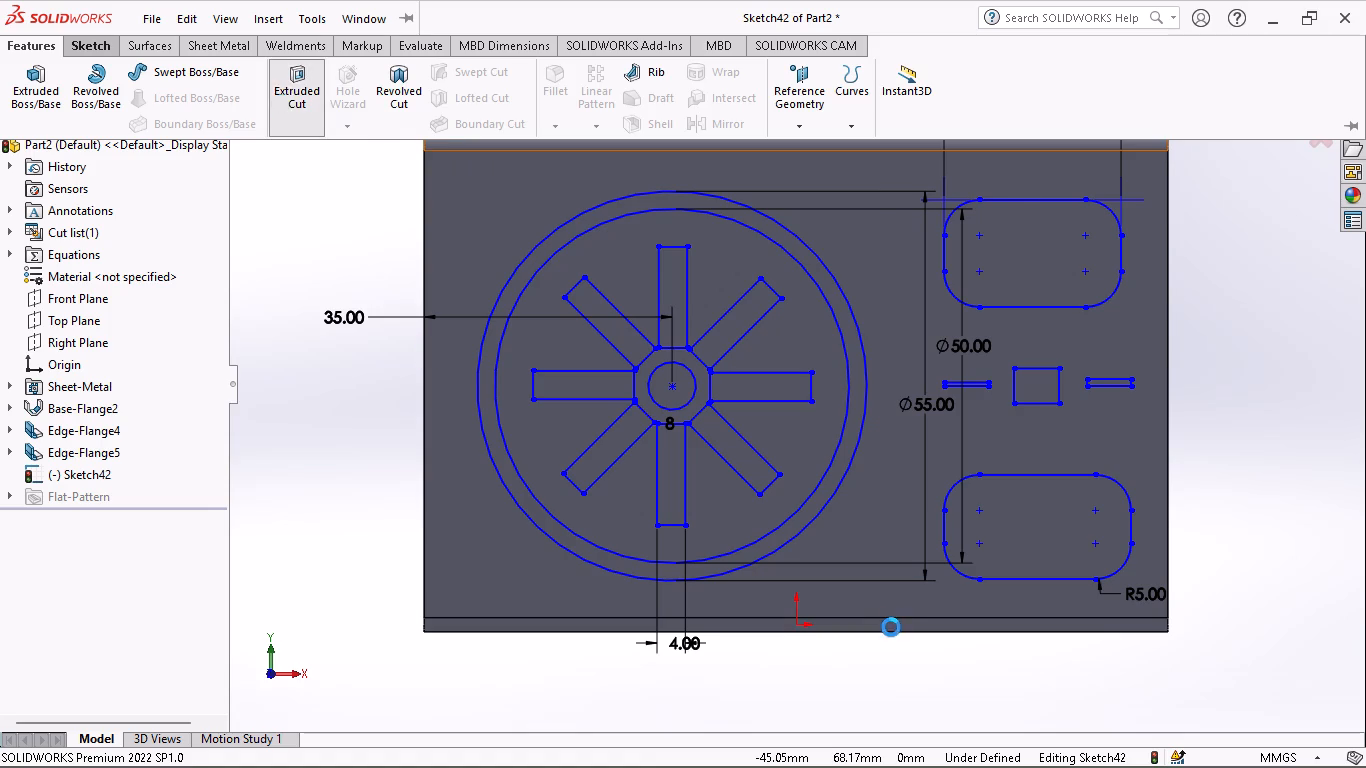
left_click(1008, 369)
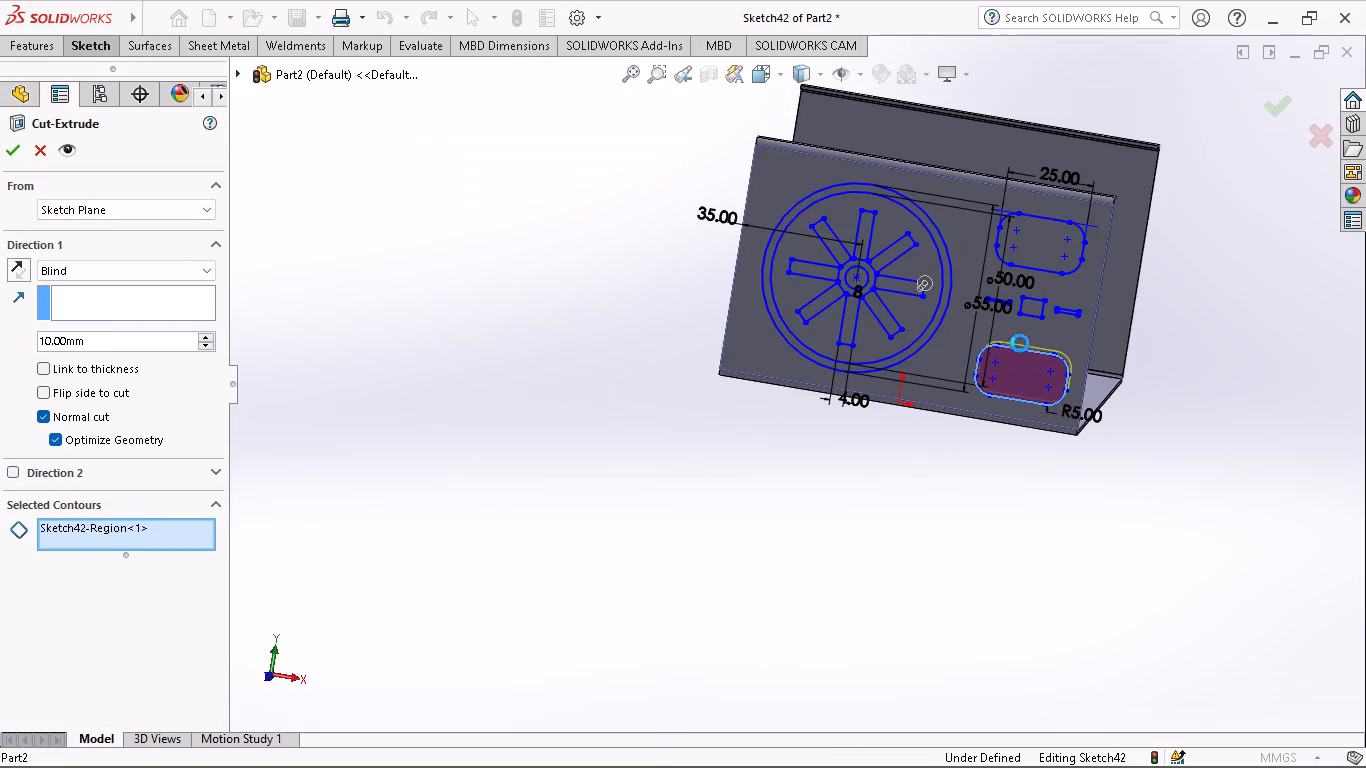
left_click(1027, 306)
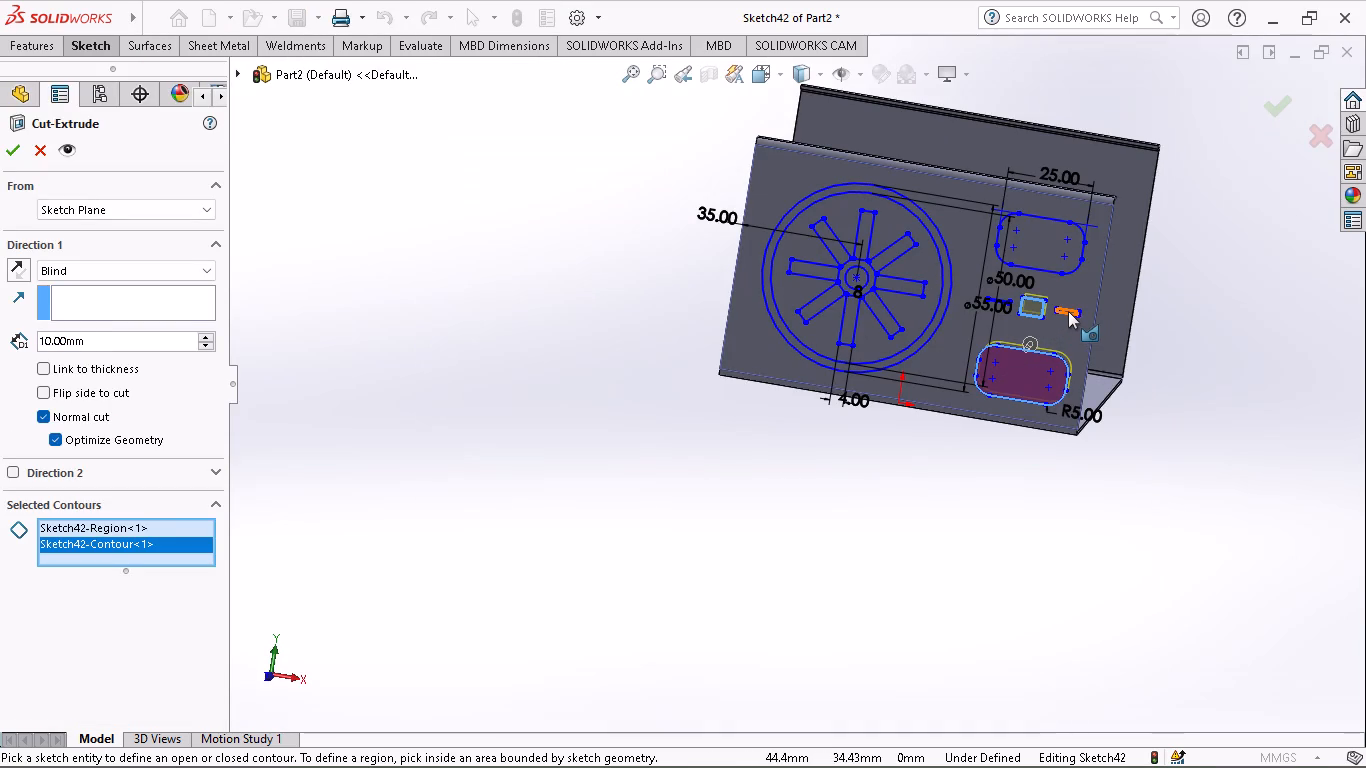
left_click(1068, 311)
left_click(997, 299)
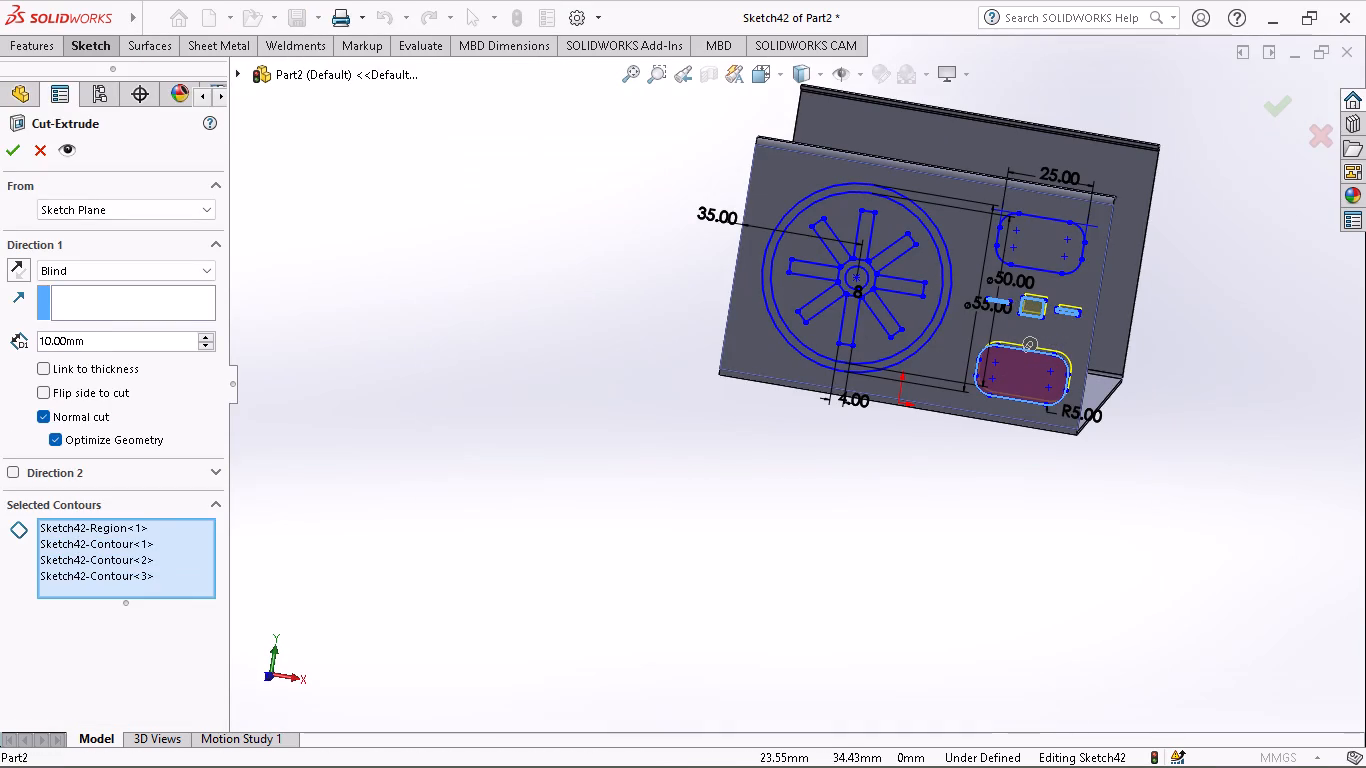
left_click(1055, 252)
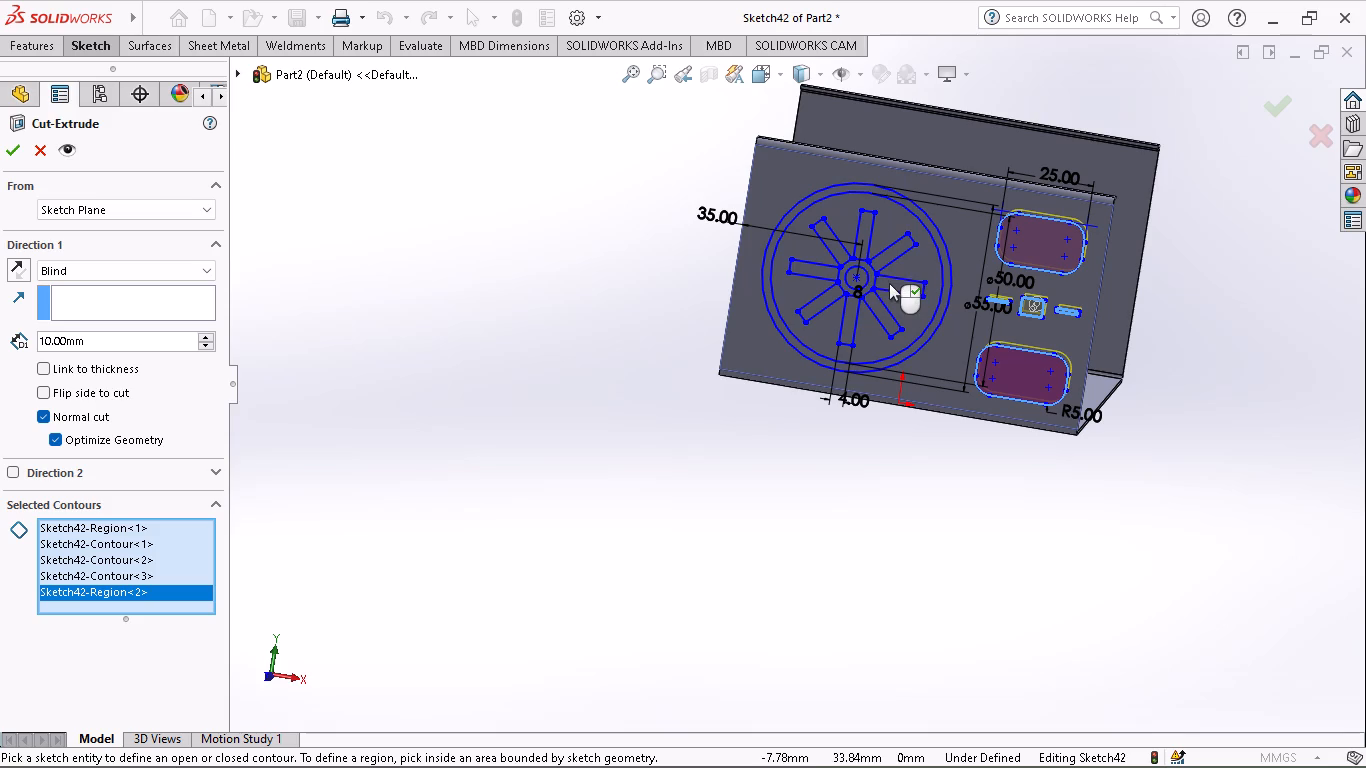
Add the central circle and all eight patterned rectangles around it to the cut's contours.
left_click(892, 281)
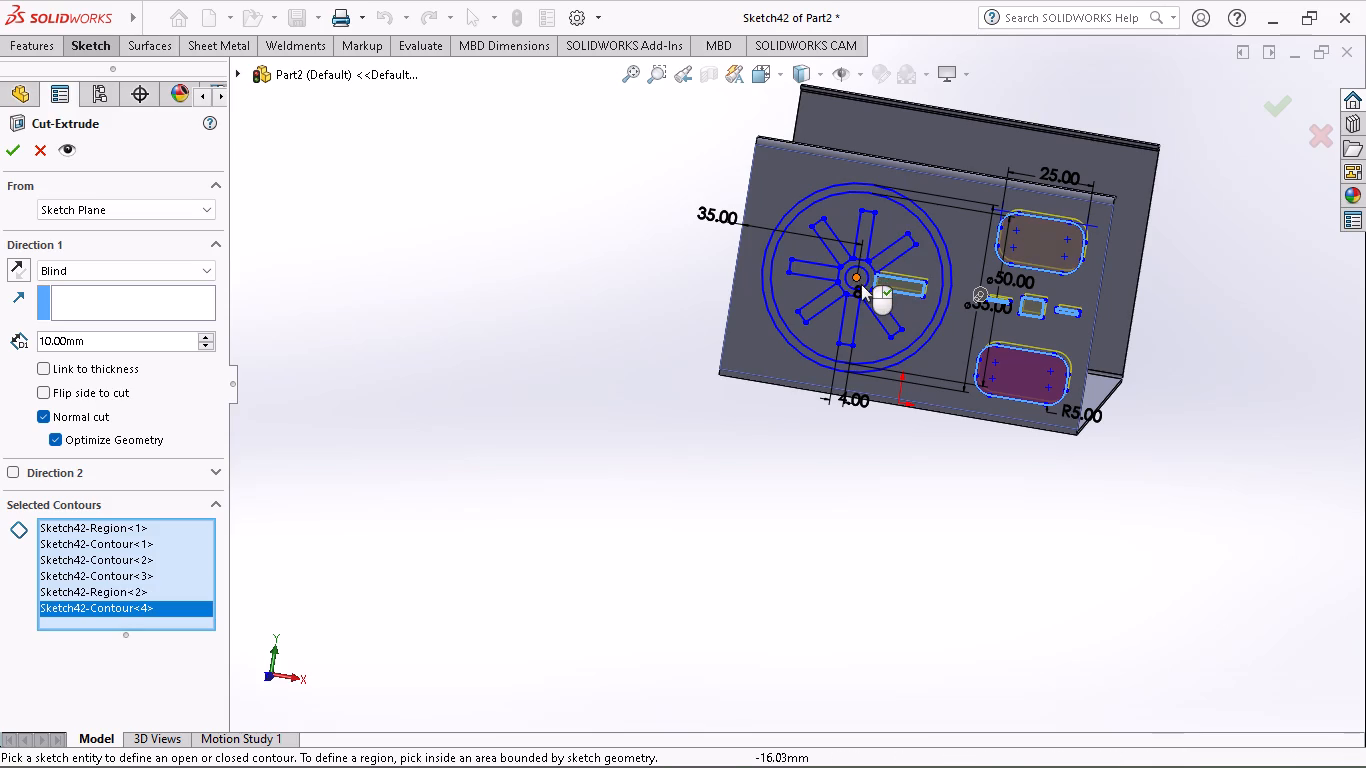
left_click(863, 278)
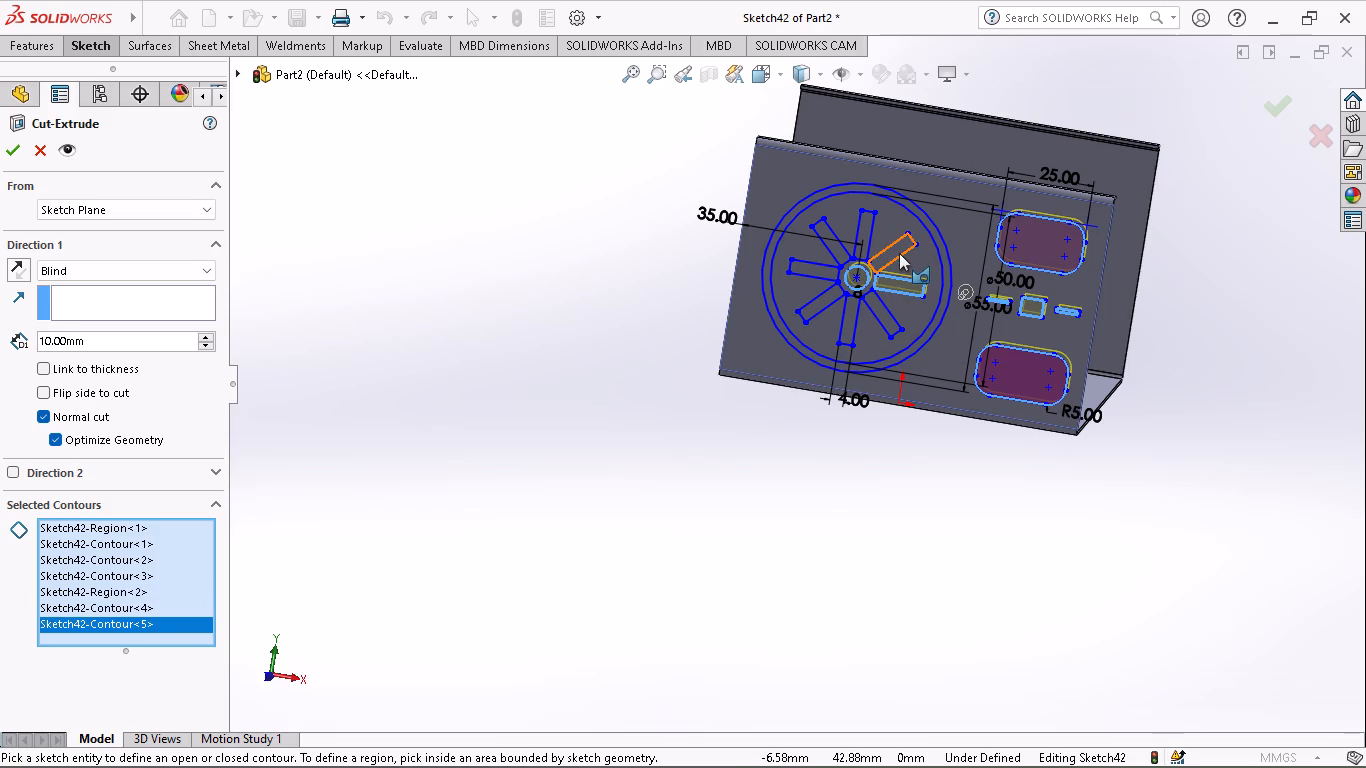
left_click(899, 253)
left_click(863, 242)
left_click(837, 242)
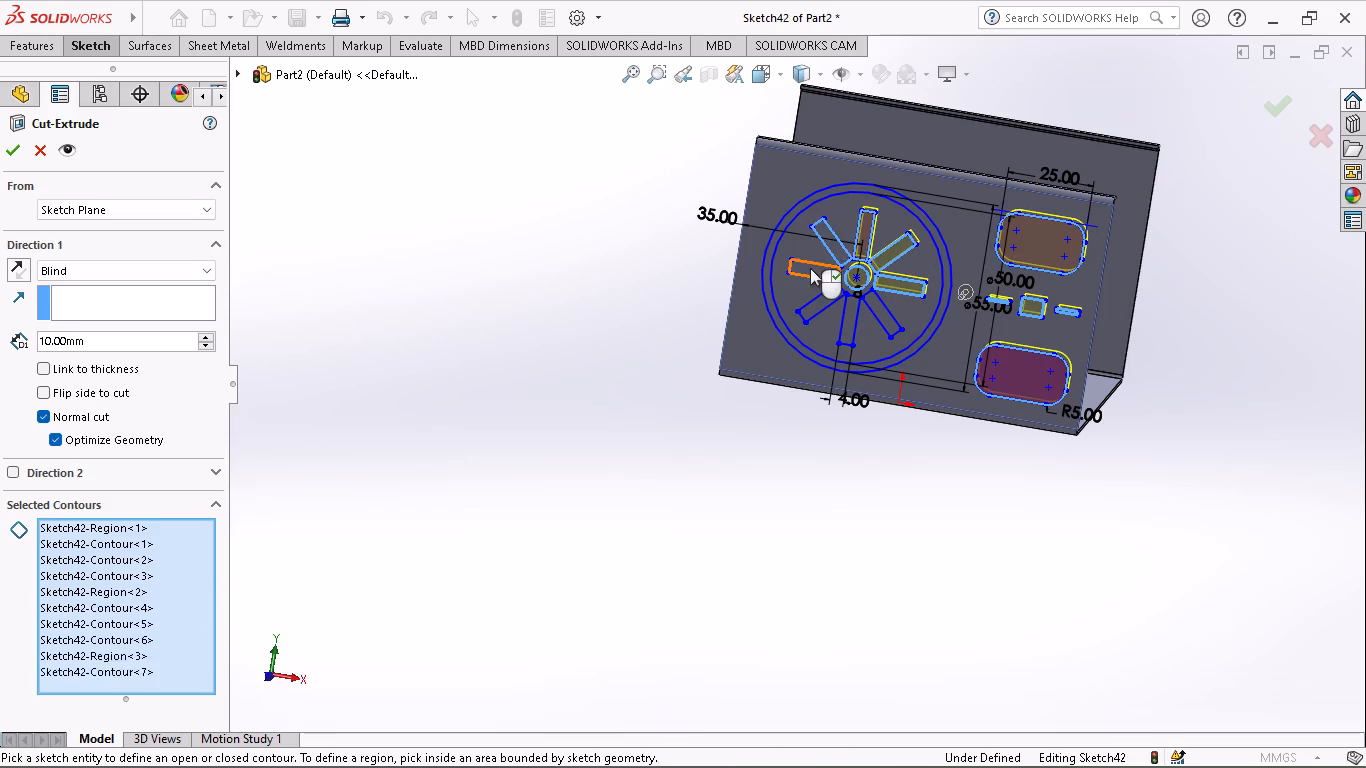
left_click(809, 269)
left_click(819, 300)
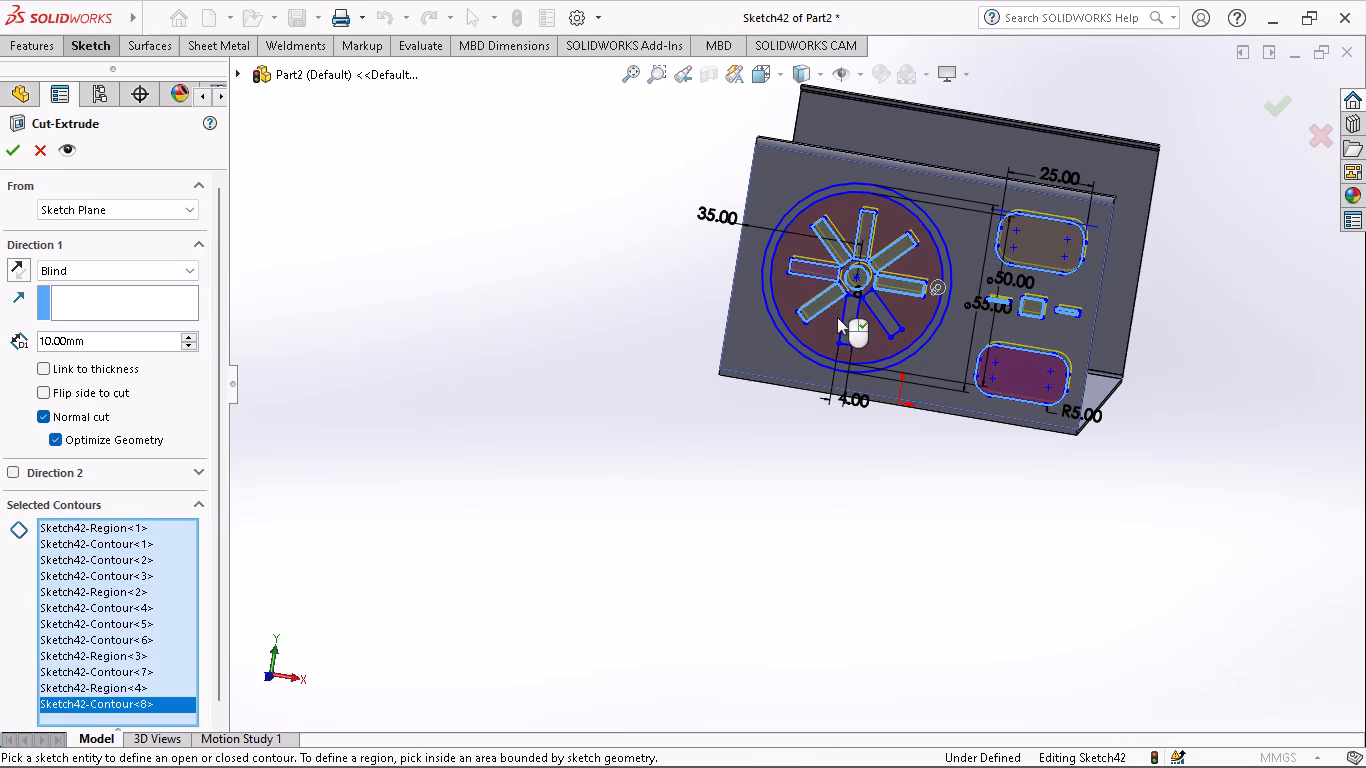
left_click(842, 319)
left_click(887, 327)
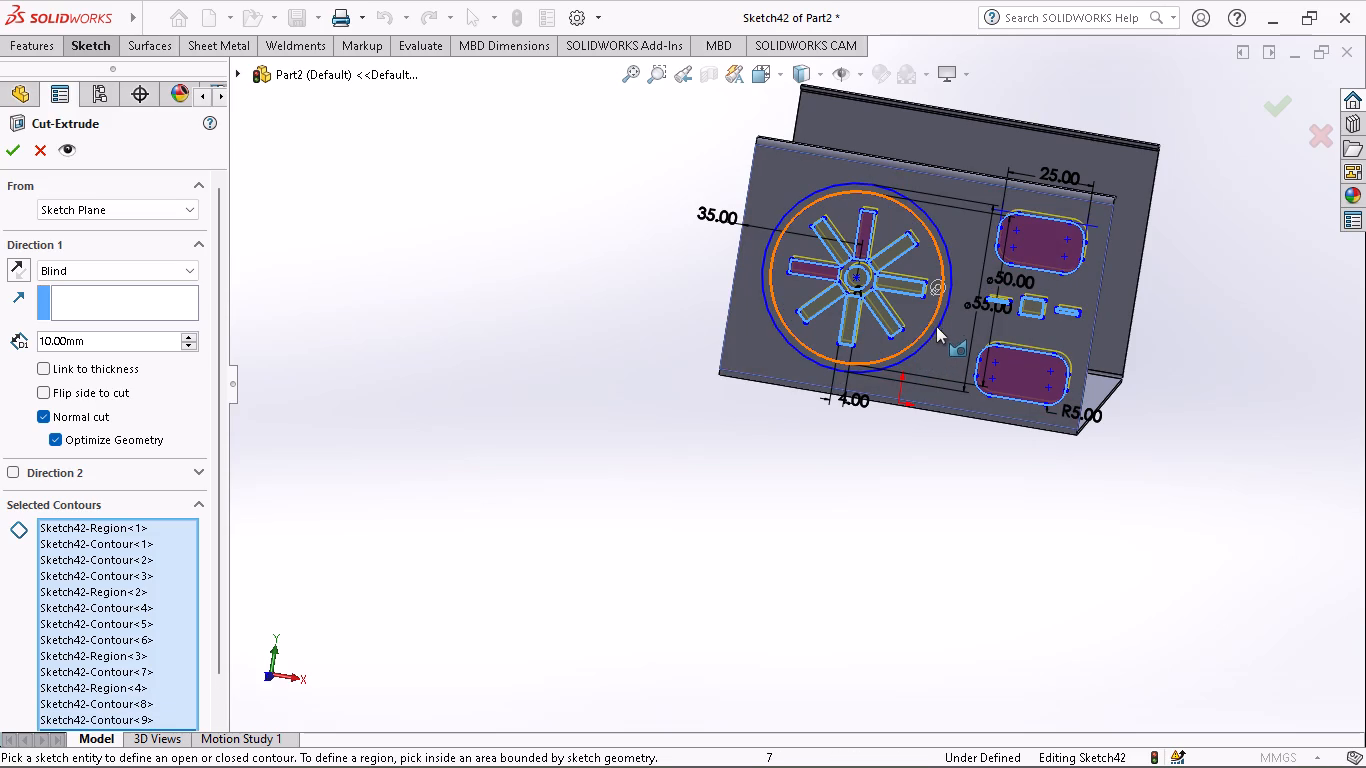
Add the ring between the 50 mm and 55 mm circles and apply the 10 mm blind cut, keeping all bodies.
scroll(933, 322, "up", 2, "ctrl")
scroll(933, 322, "down", 4, "ctrl")
scroll(933, 322, "up", 4, "ctrl")
scroll(933, 322, "down", 5, "ctrl")
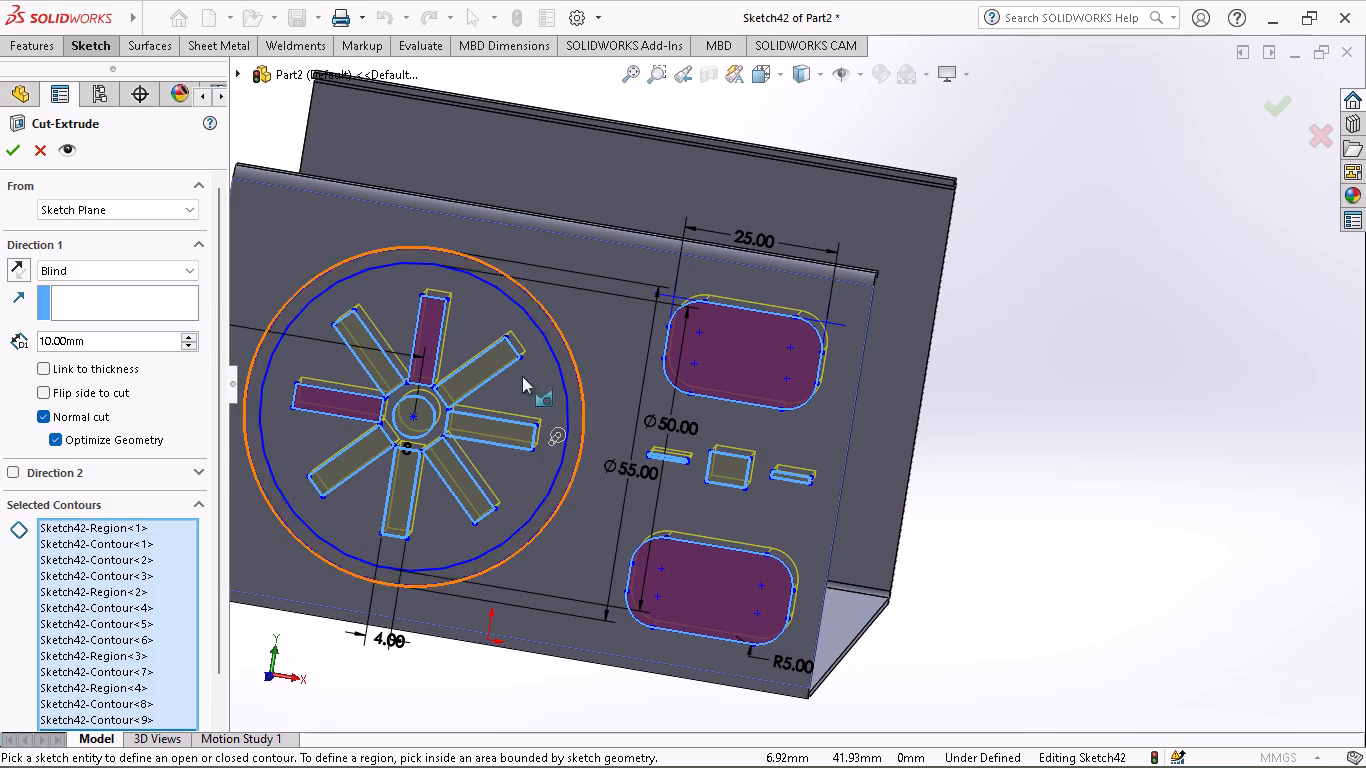
scroll(496, 370, "down", 7, "ctrl")
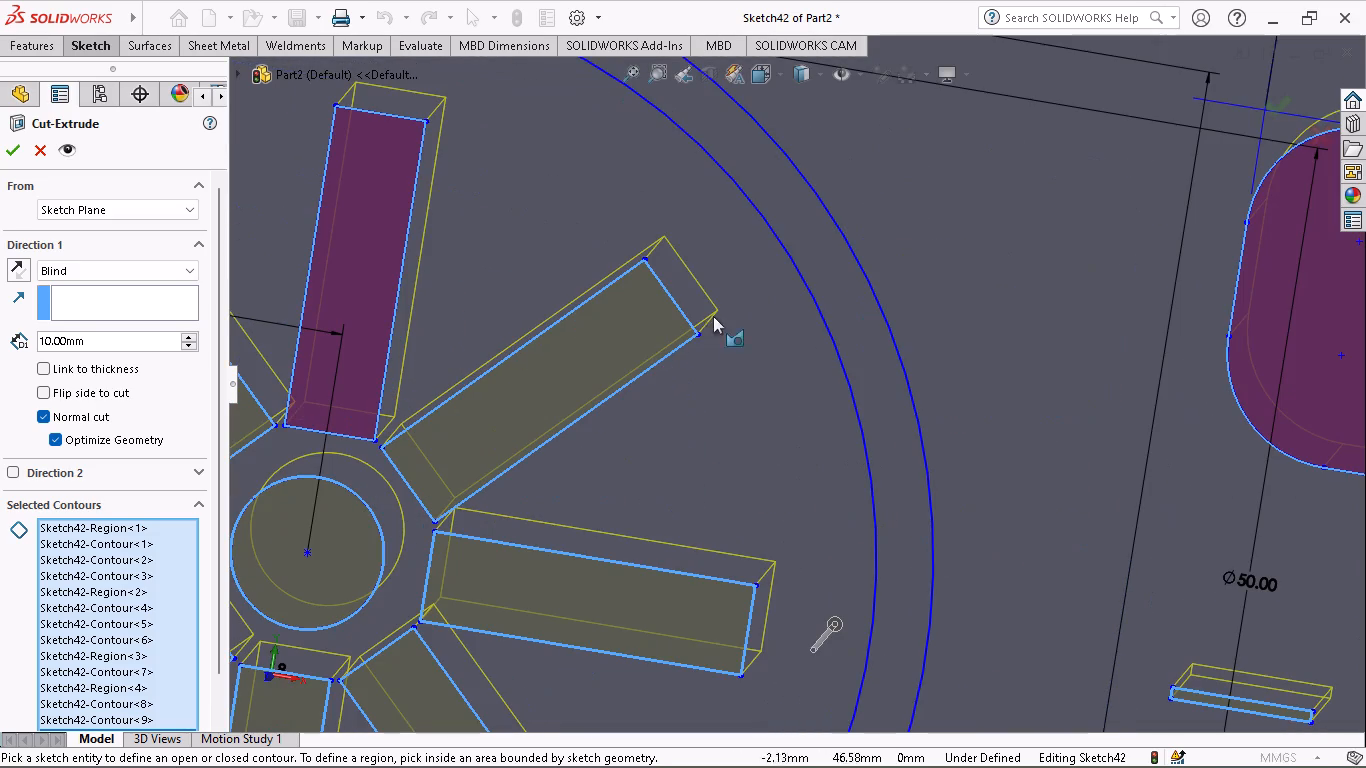
left_click(810, 267)
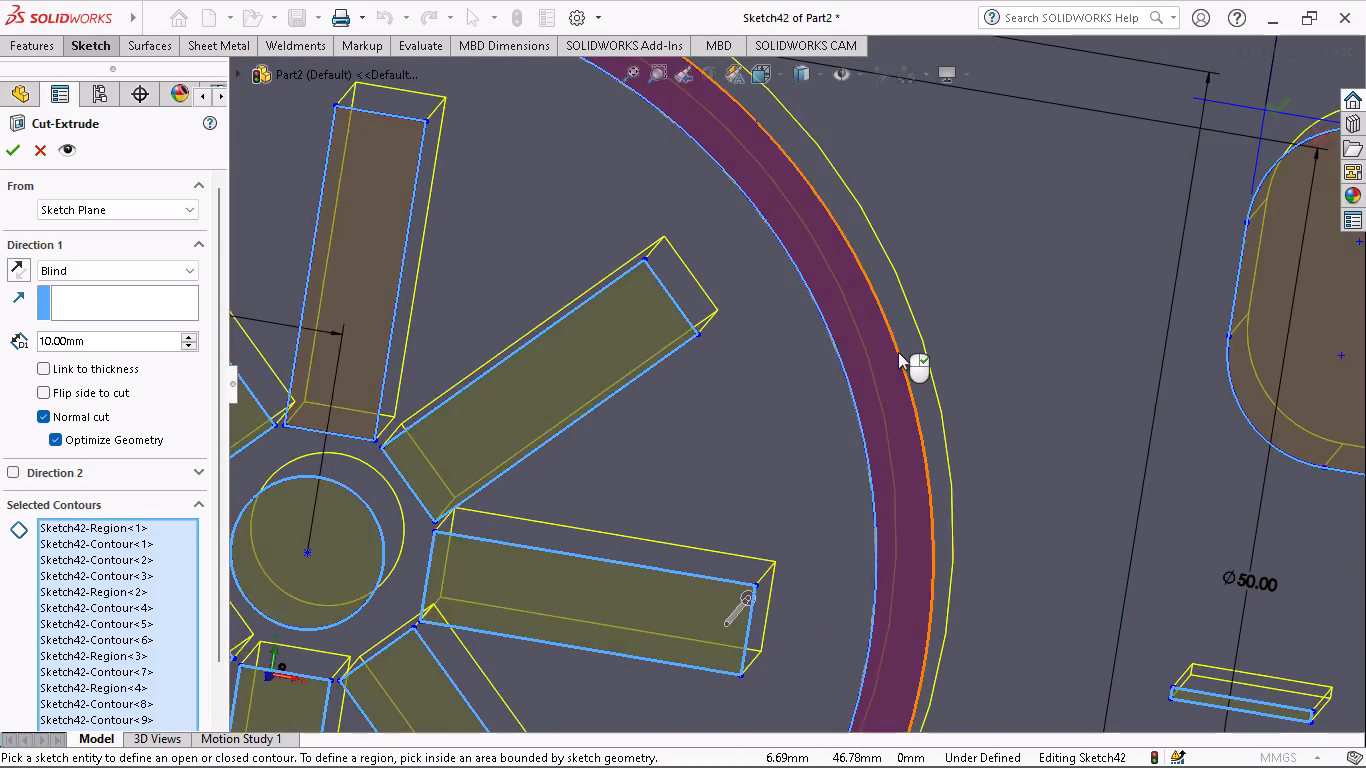
scroll(898, 352, "up", 7, "ctrl")
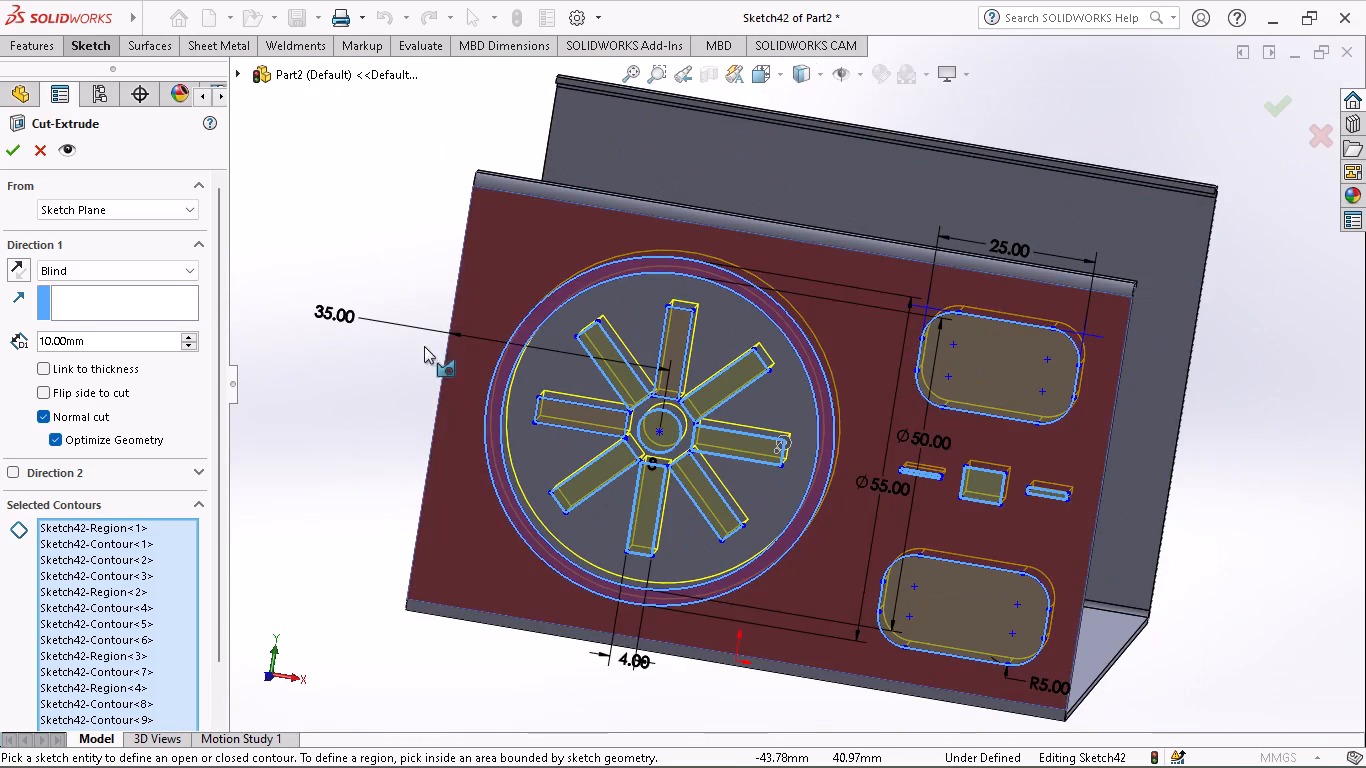
left_click(15, 156)
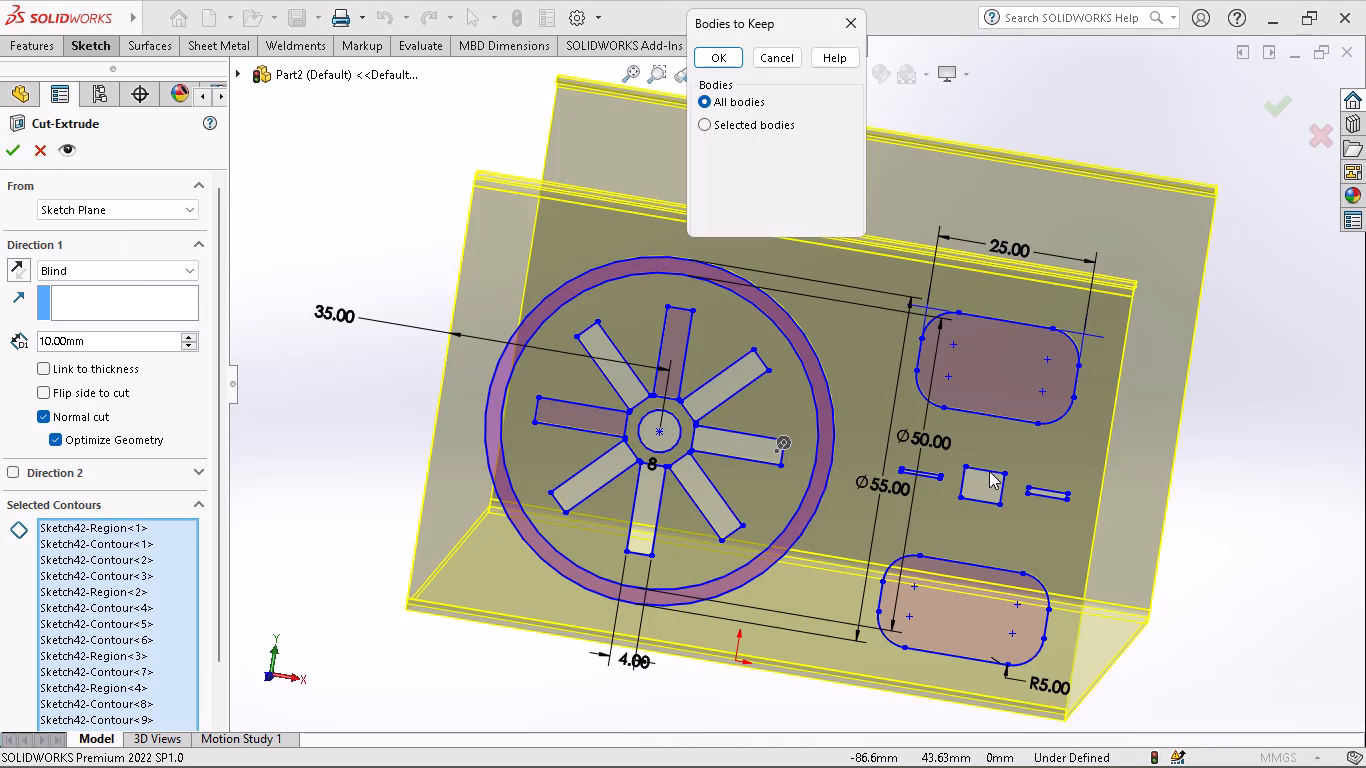
left_click(715, 55)
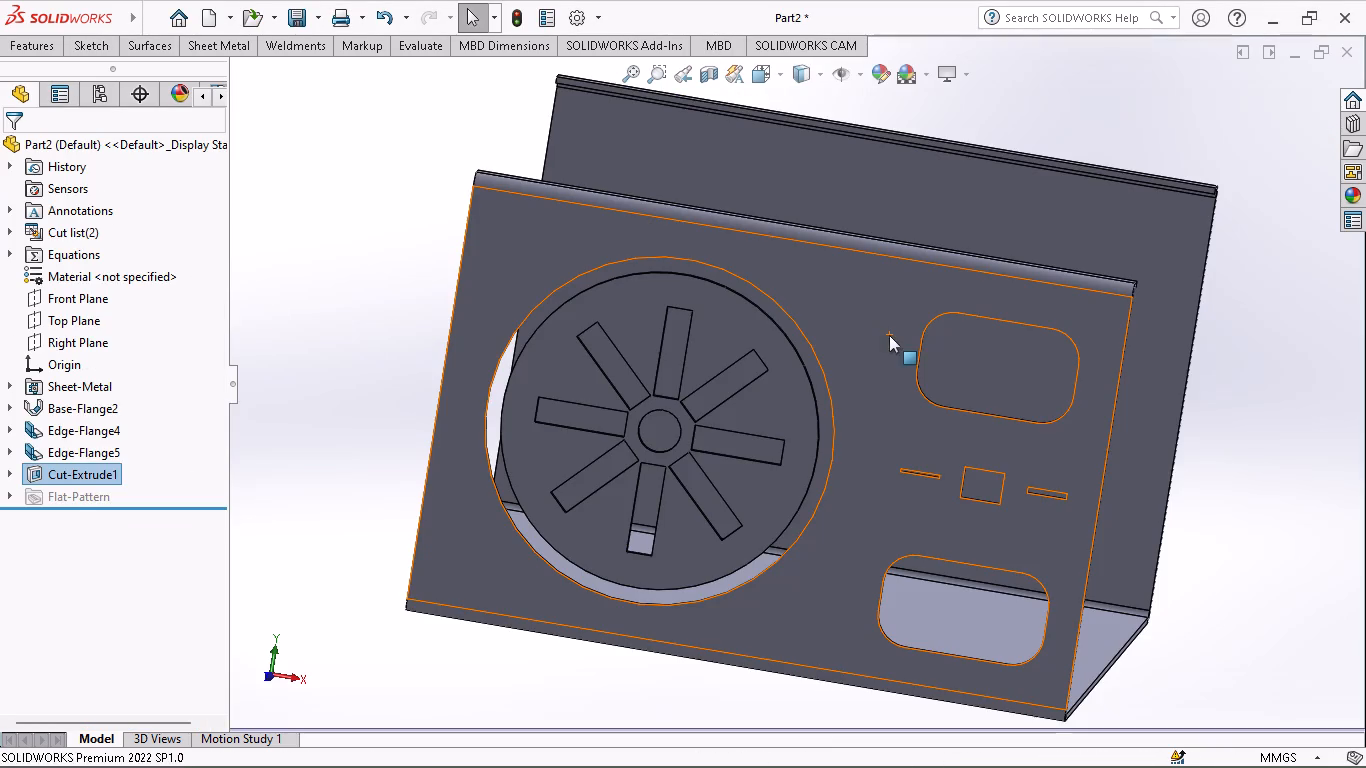
On the front wall's face, sketch two vertically aligned circles in the corners beside the ring, radii about 1.9 mm above and 1.6 mm below.
middle_click_drag(845, 391, 880, 432)
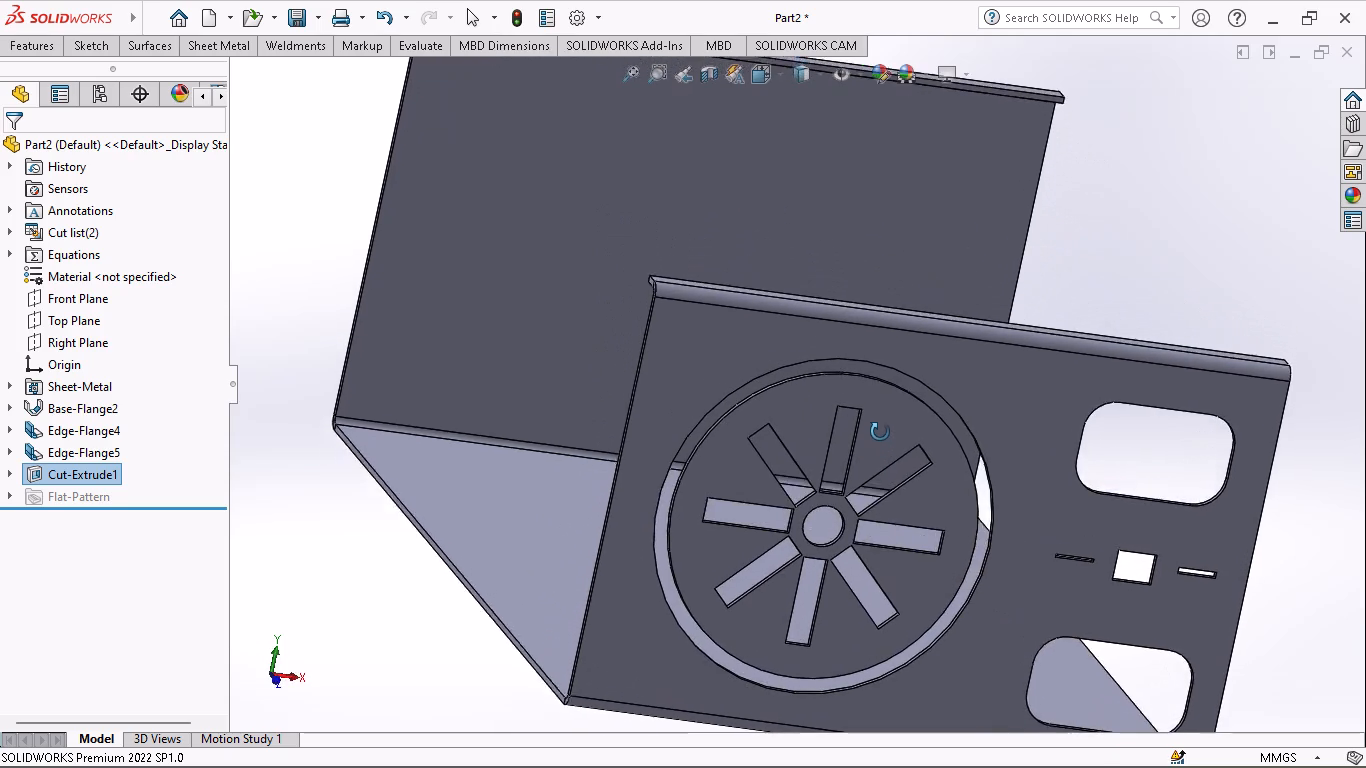
middle_click_drag(880, 432, 840, 383)
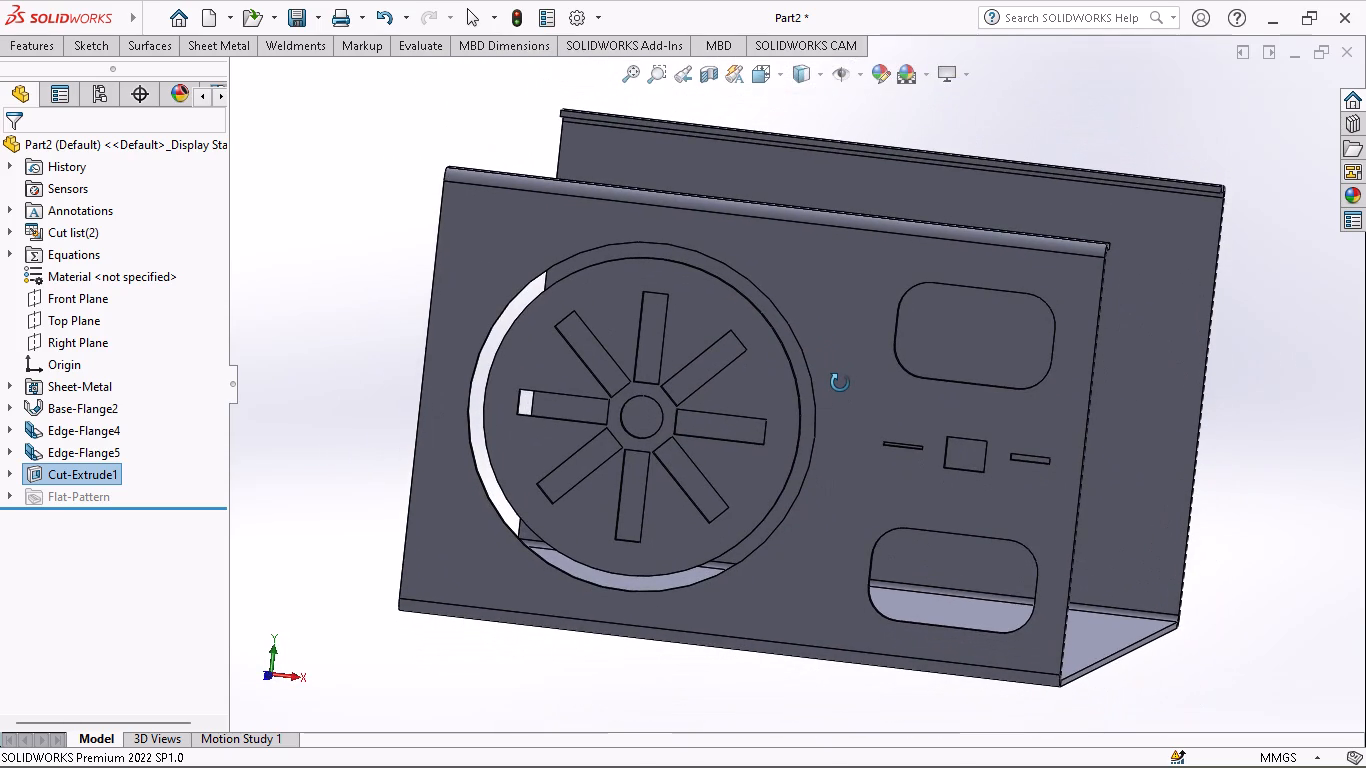
middle_click_drag(840, 383, 861, 399)
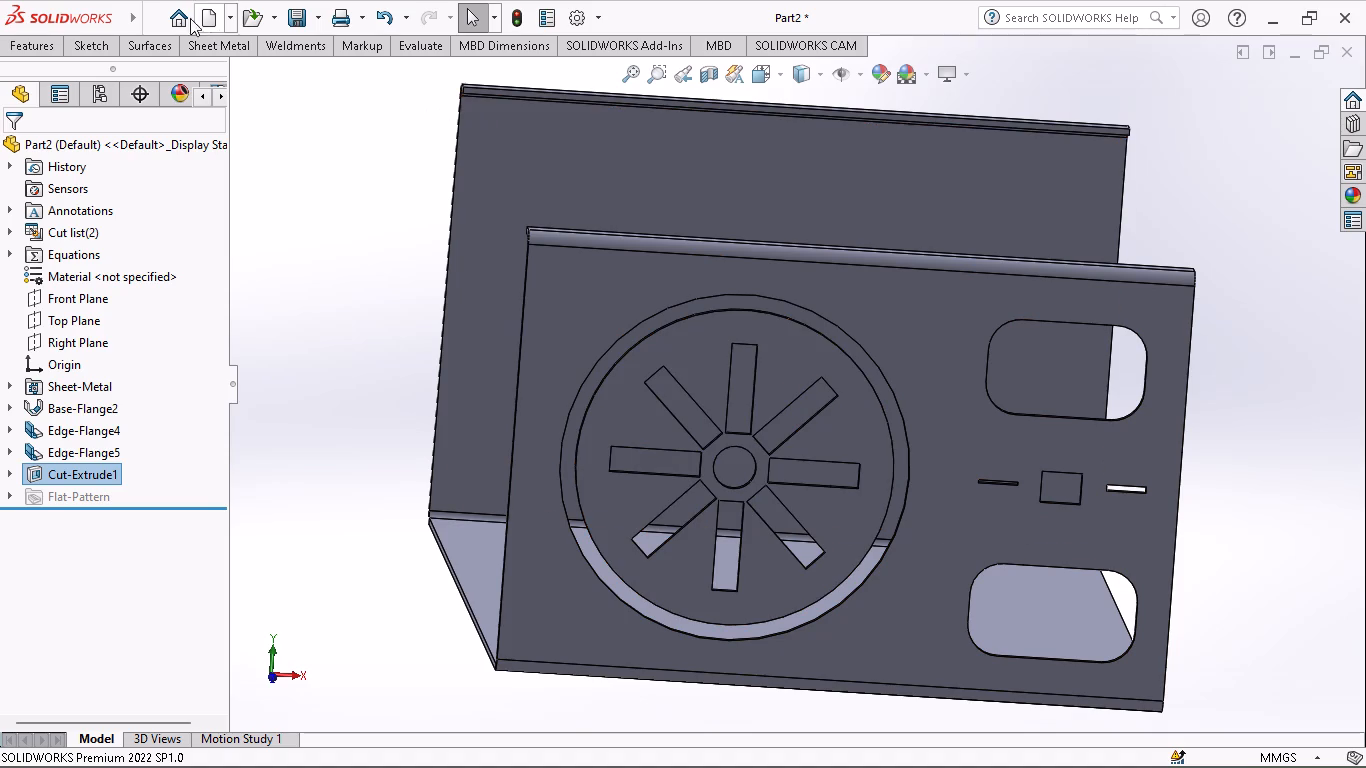
left_click(576, 308)
left_click(672, 249)
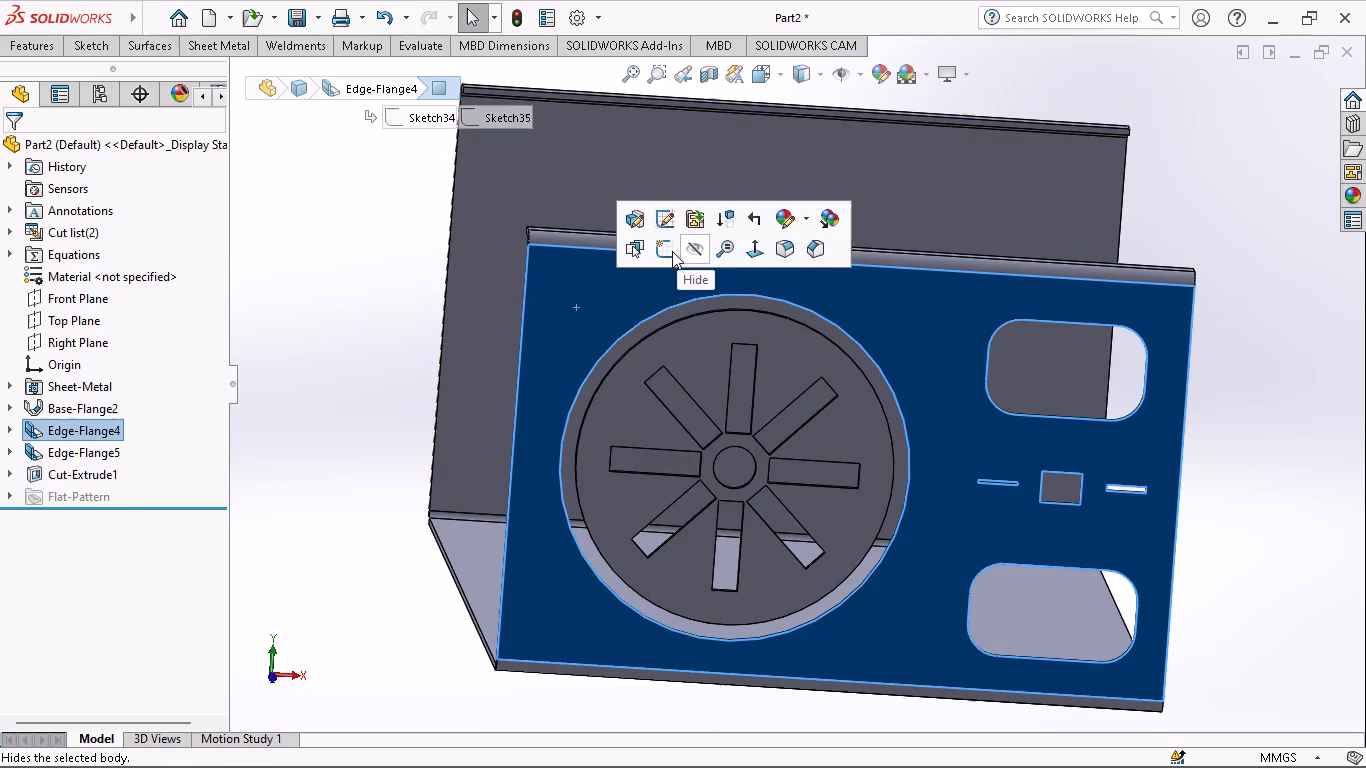
left_click(98, 42)
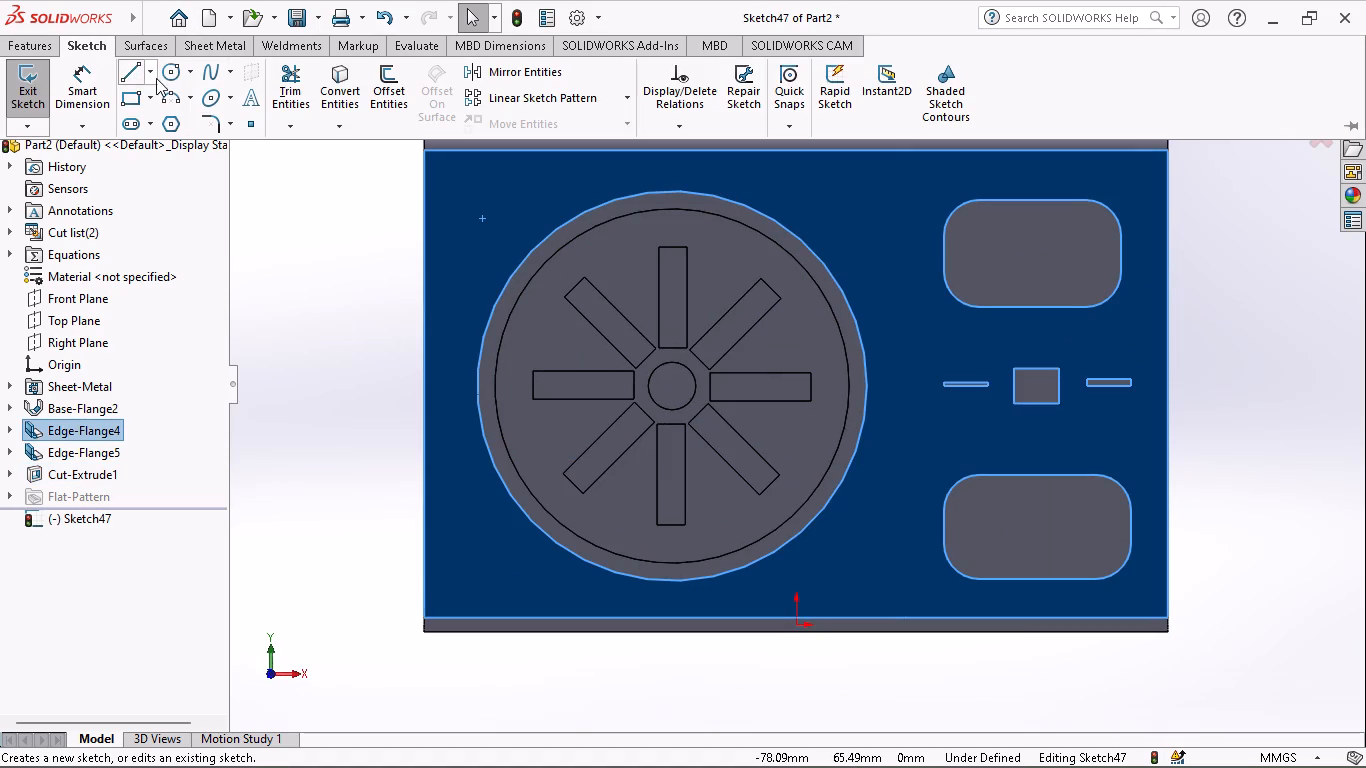
left_click(166, 78)
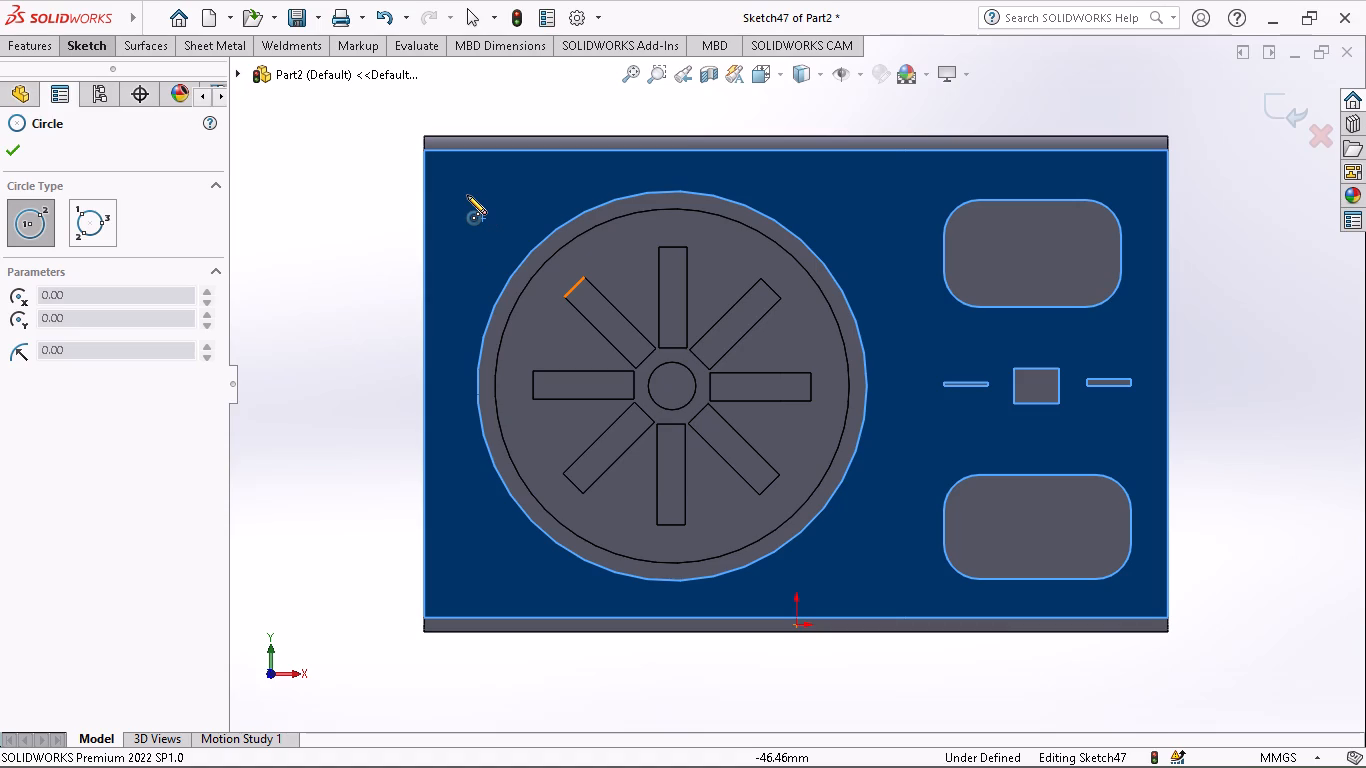
left_click(466, 190)
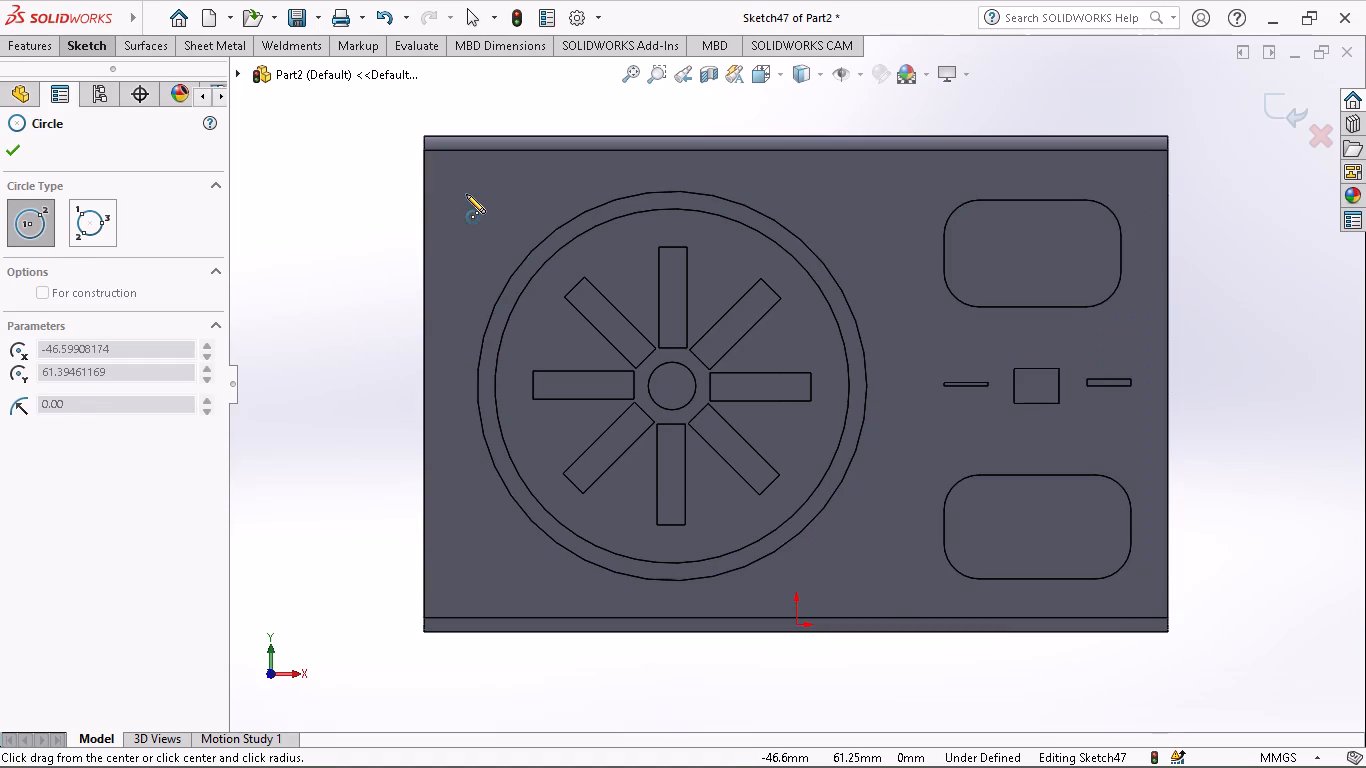
left_click(475, 200)
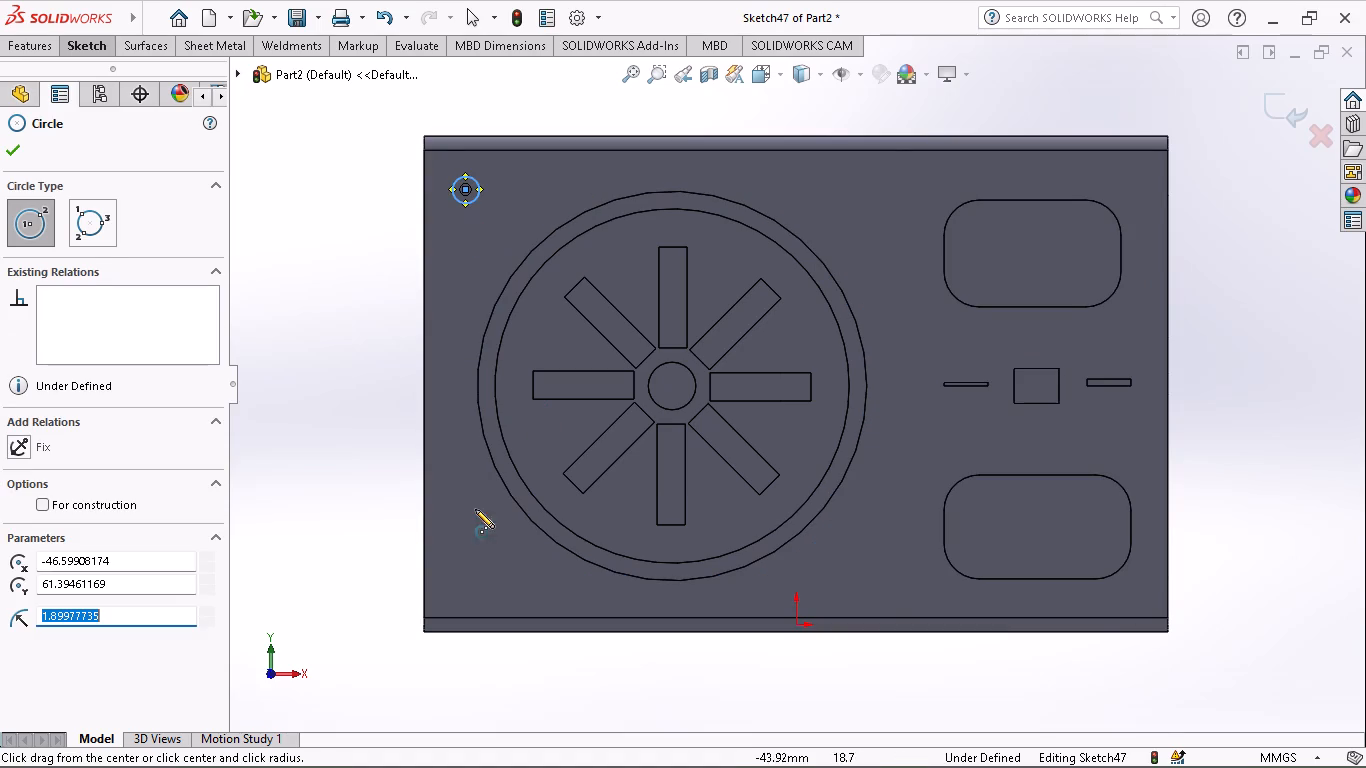
left_click(465, 568)
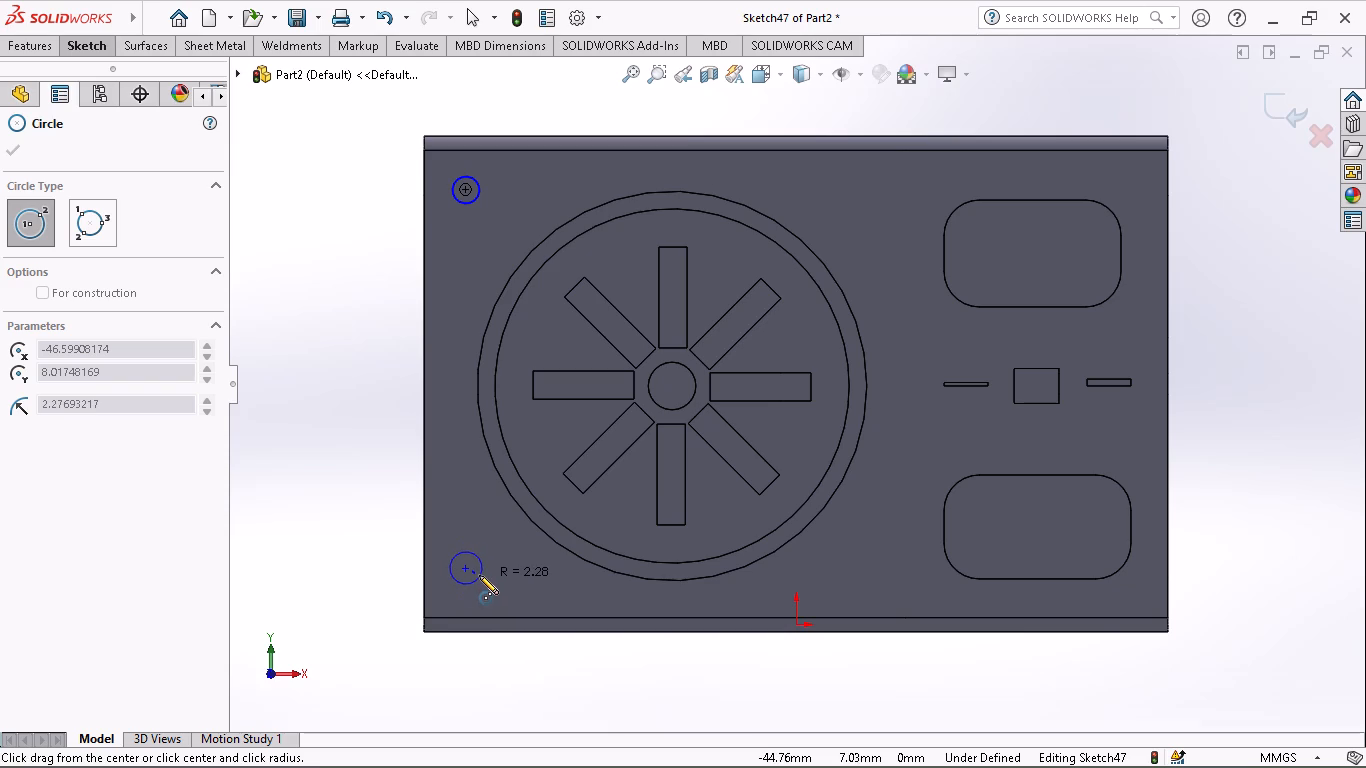
left_click(476, 573)
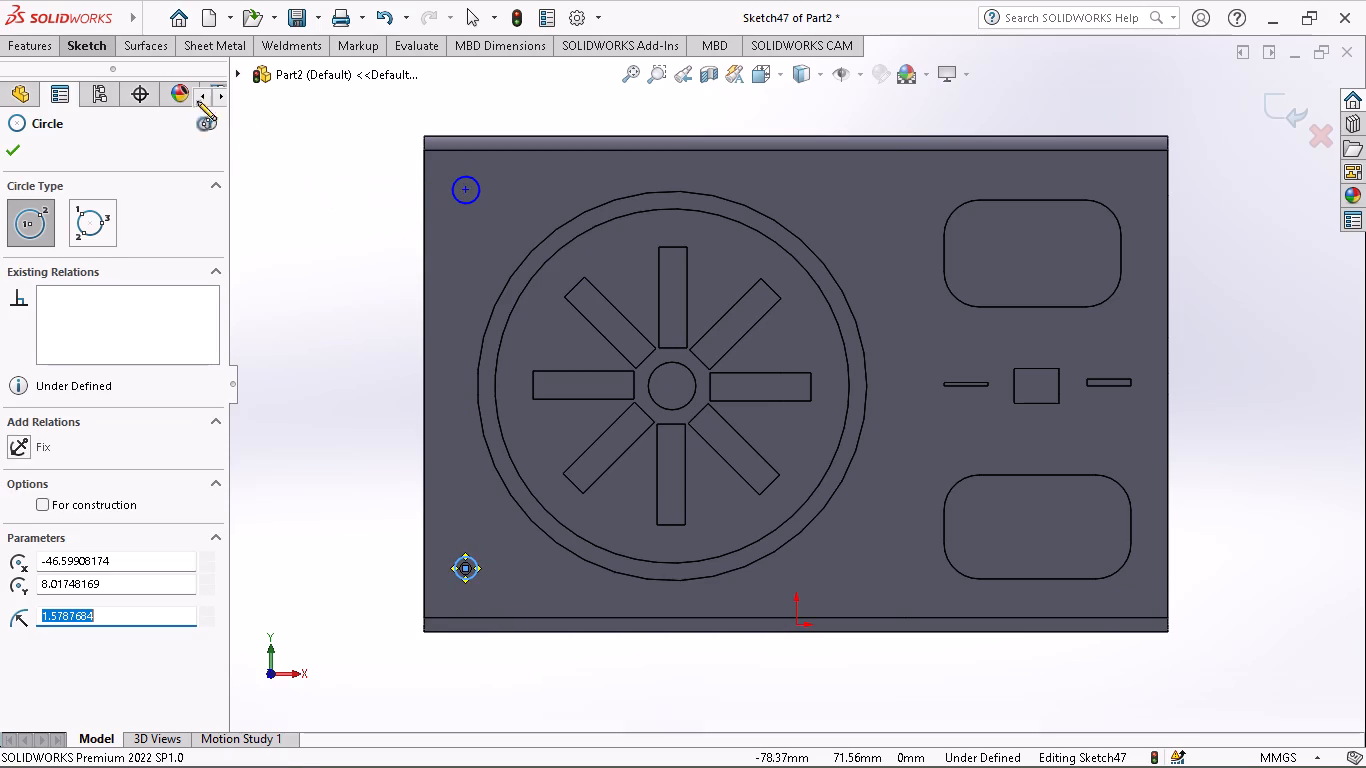
Cut the two small corner circles with a 10 mm blind Extruded Cut.
left_click(47, 48)
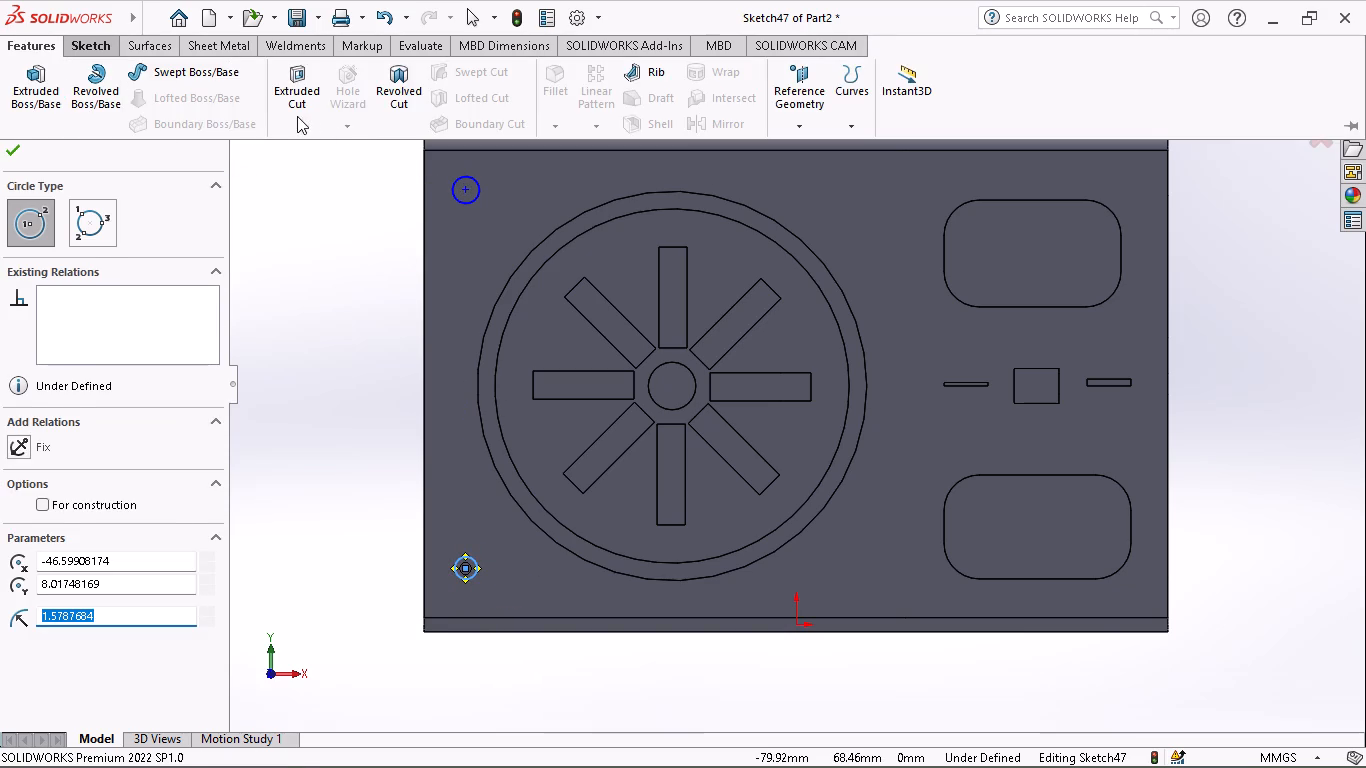
left_click(297, 116)
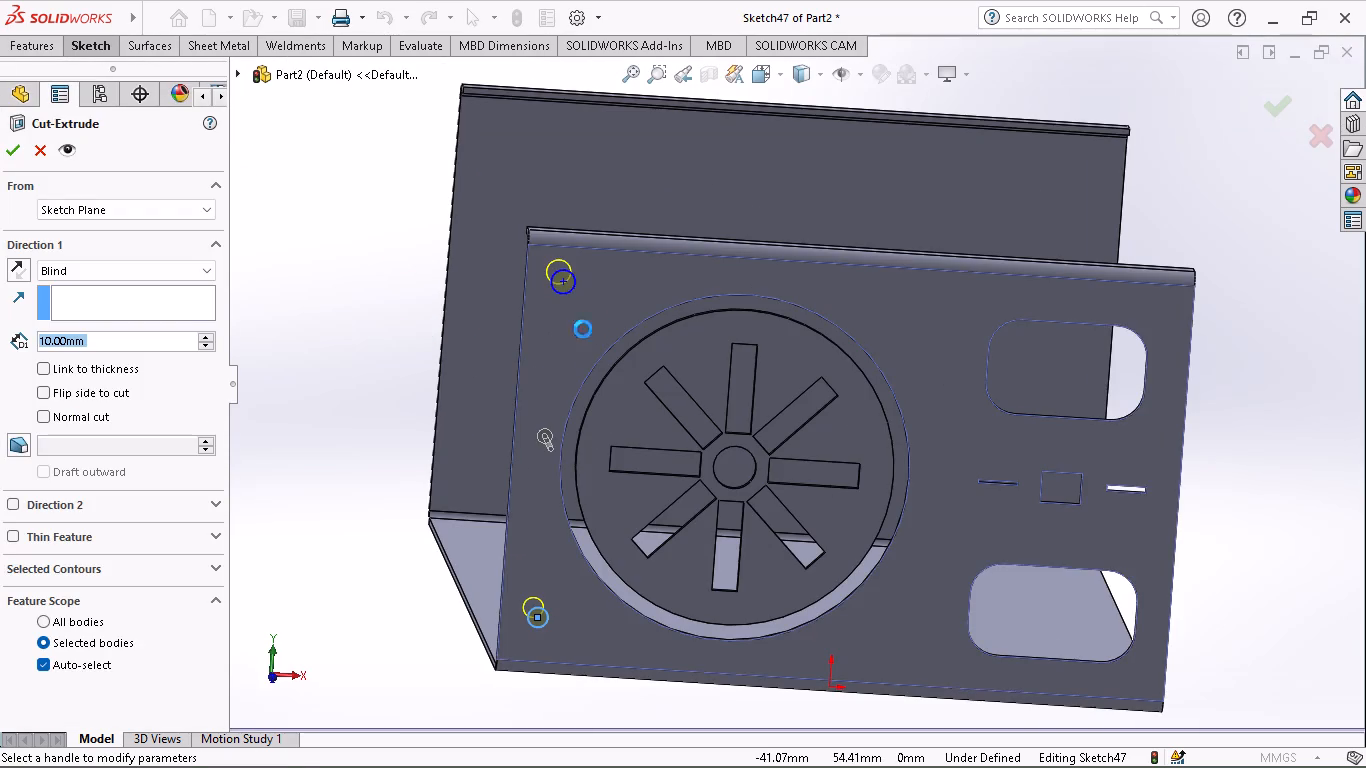
left_click(2, 141)
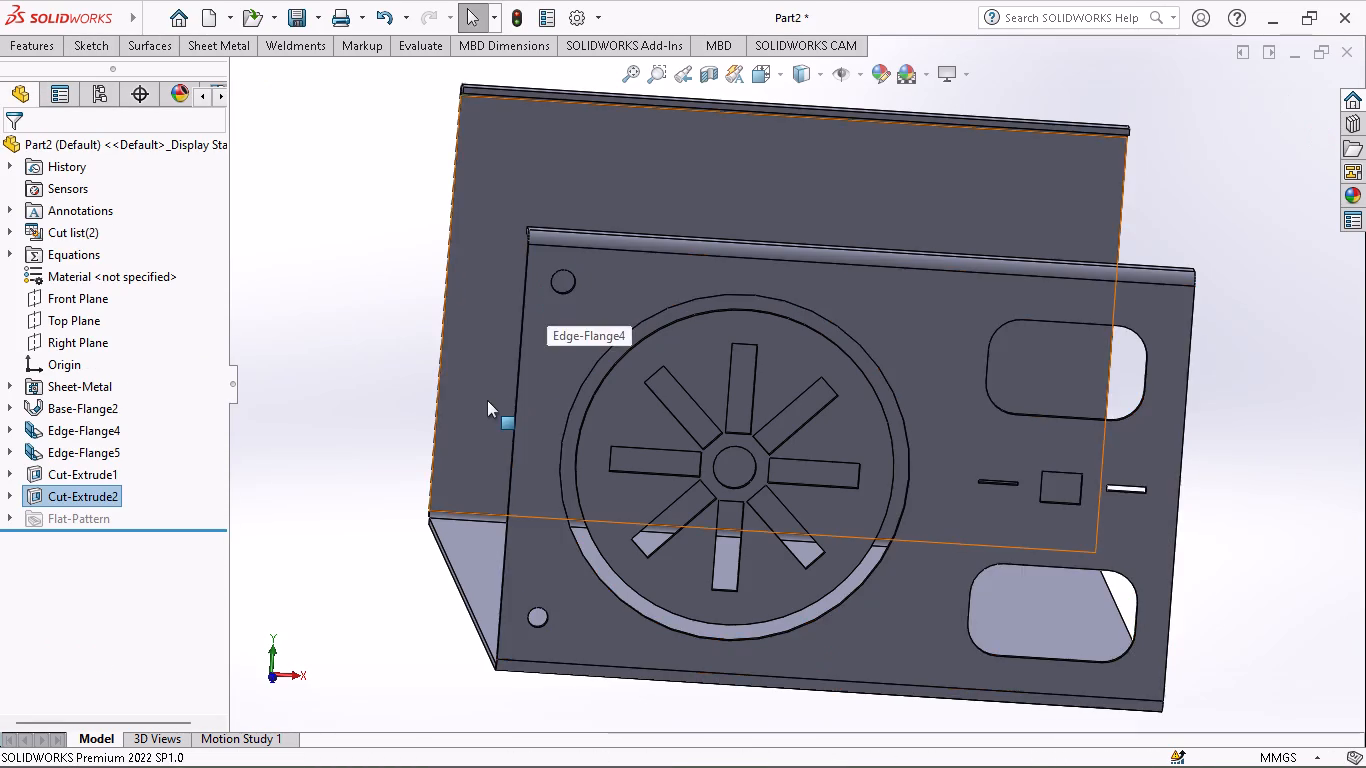
On the rear wall's outer face, sketch a vertical straight slot about 14.8 mm between centres and 3.1 mm wide near an upper corner.
middle_click_drag(487, 400, 502, 401)
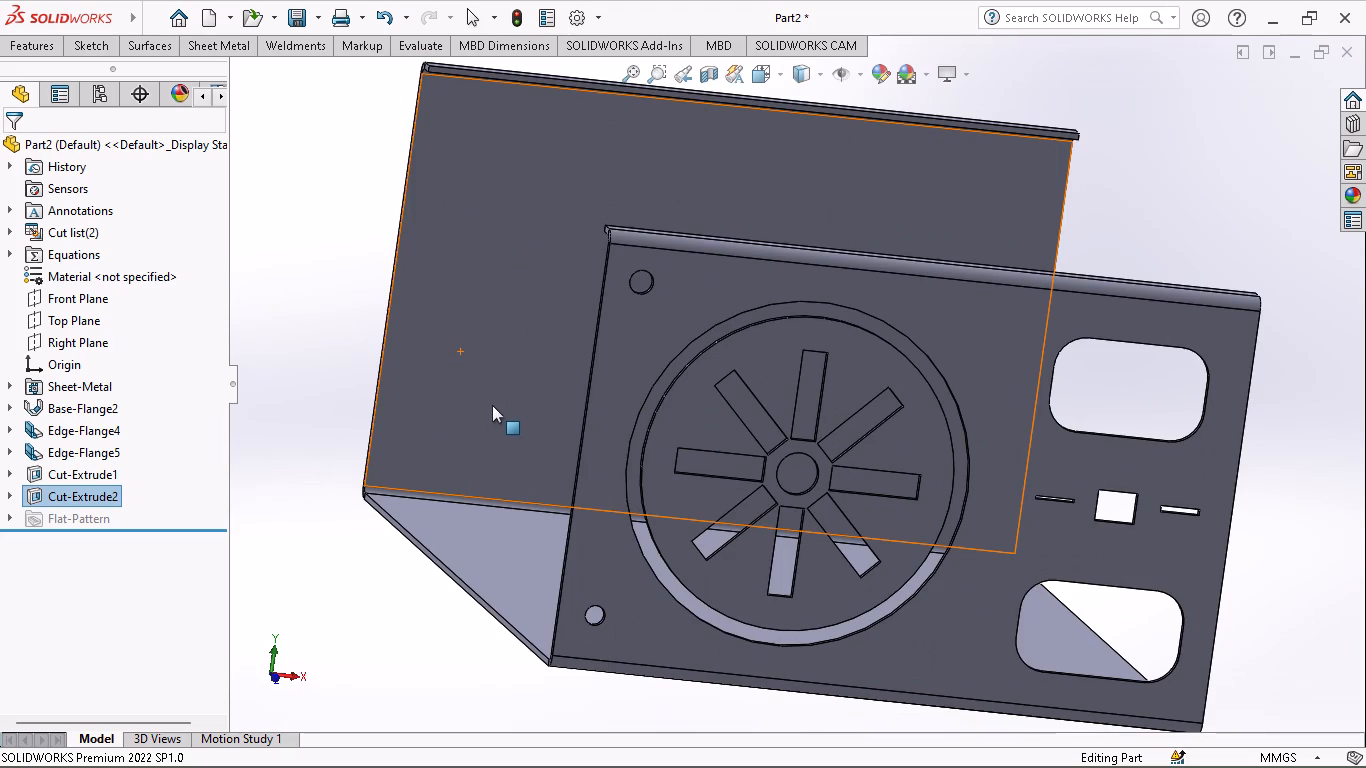
middle_click_drag(492, 405, 767, 559)
left_click(729, 415)
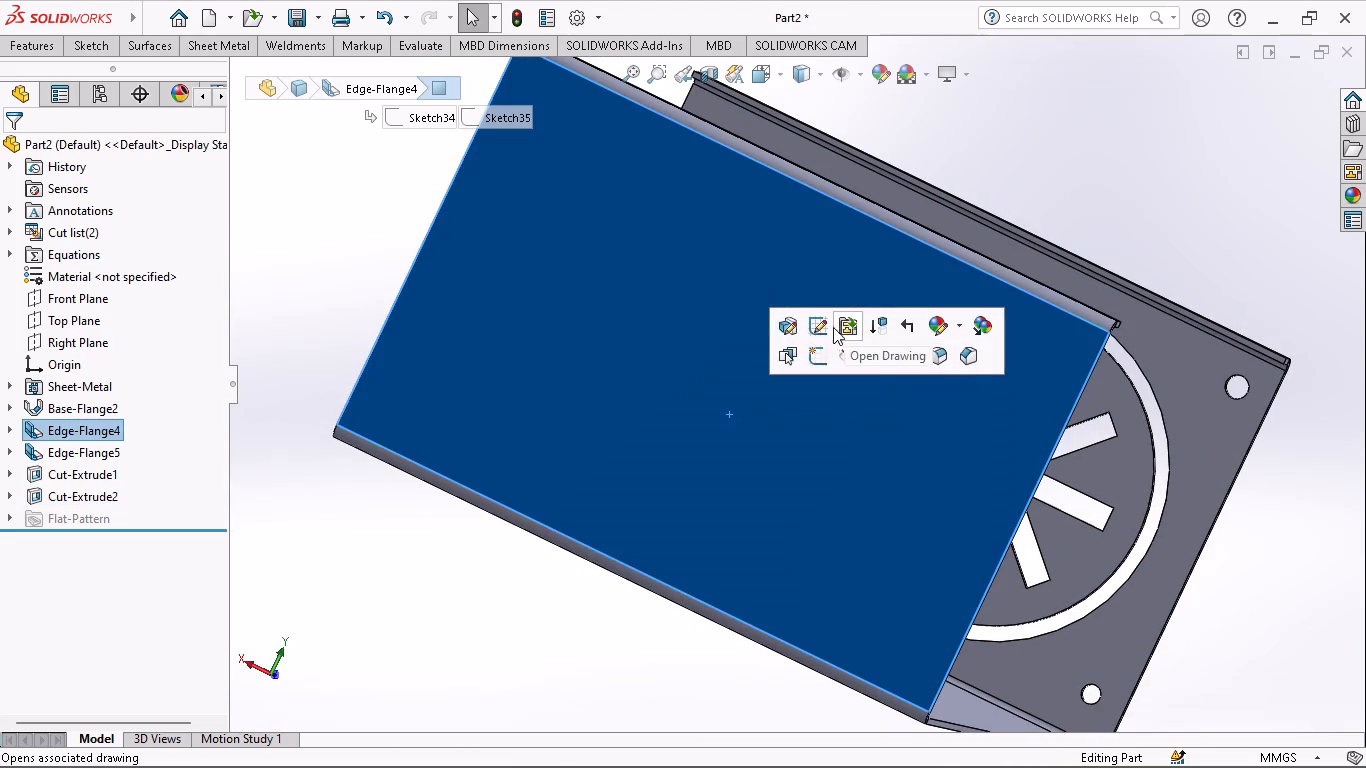
left_click(815, 354)
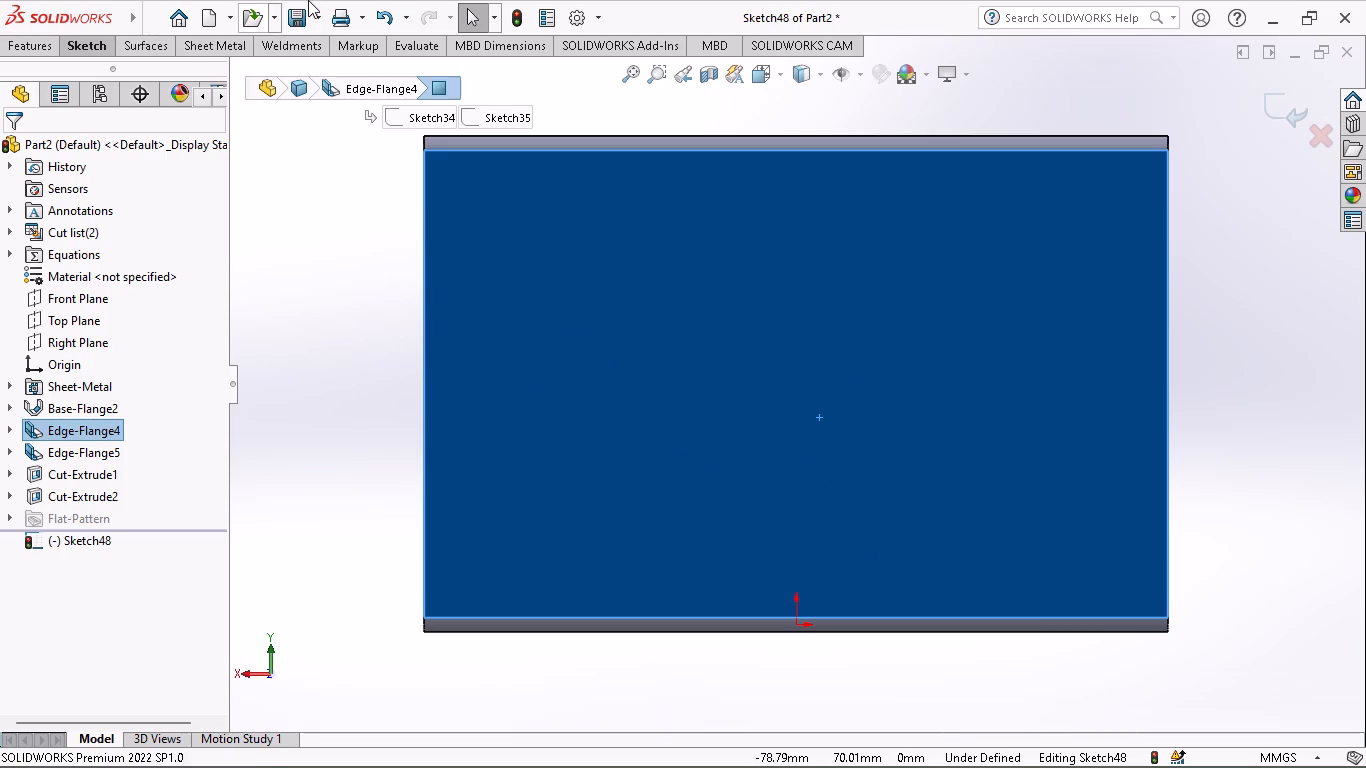
left_click(78, 40)
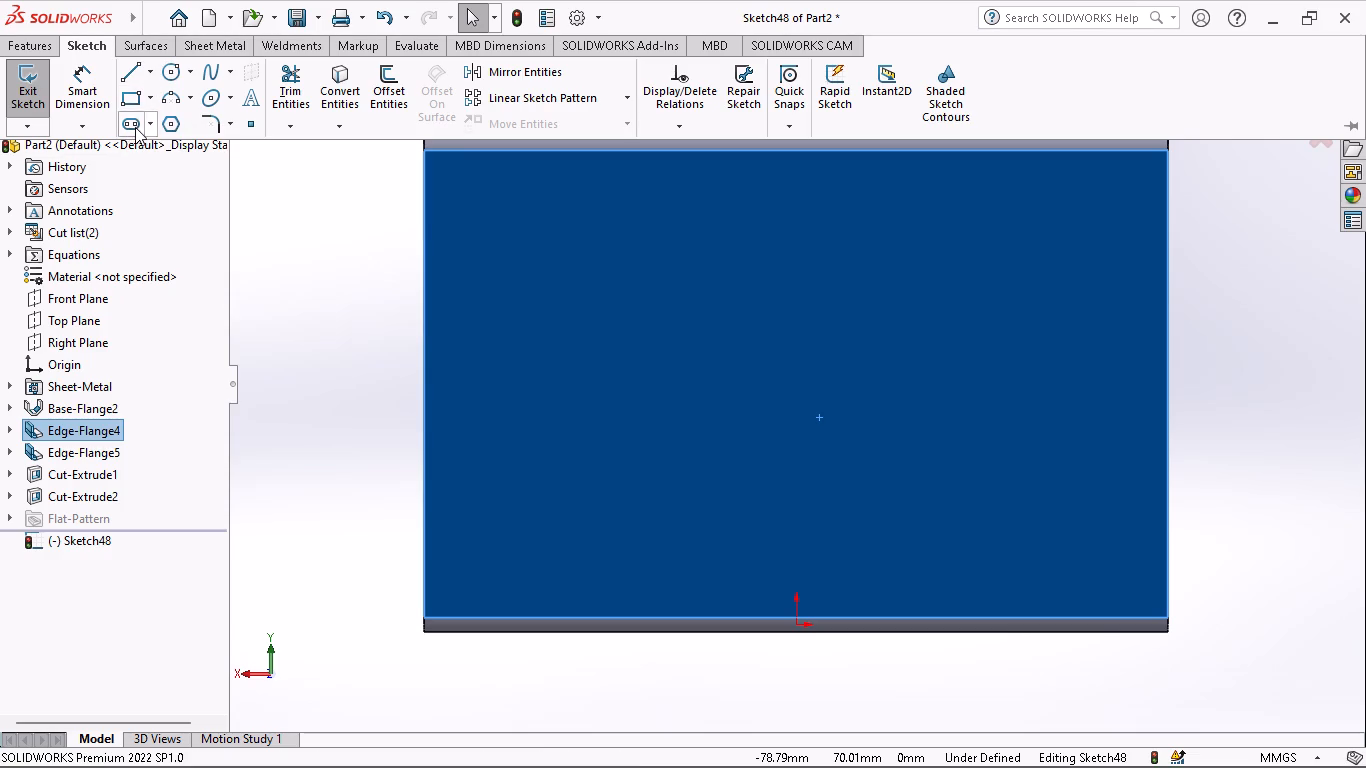
left_click(134, 126)
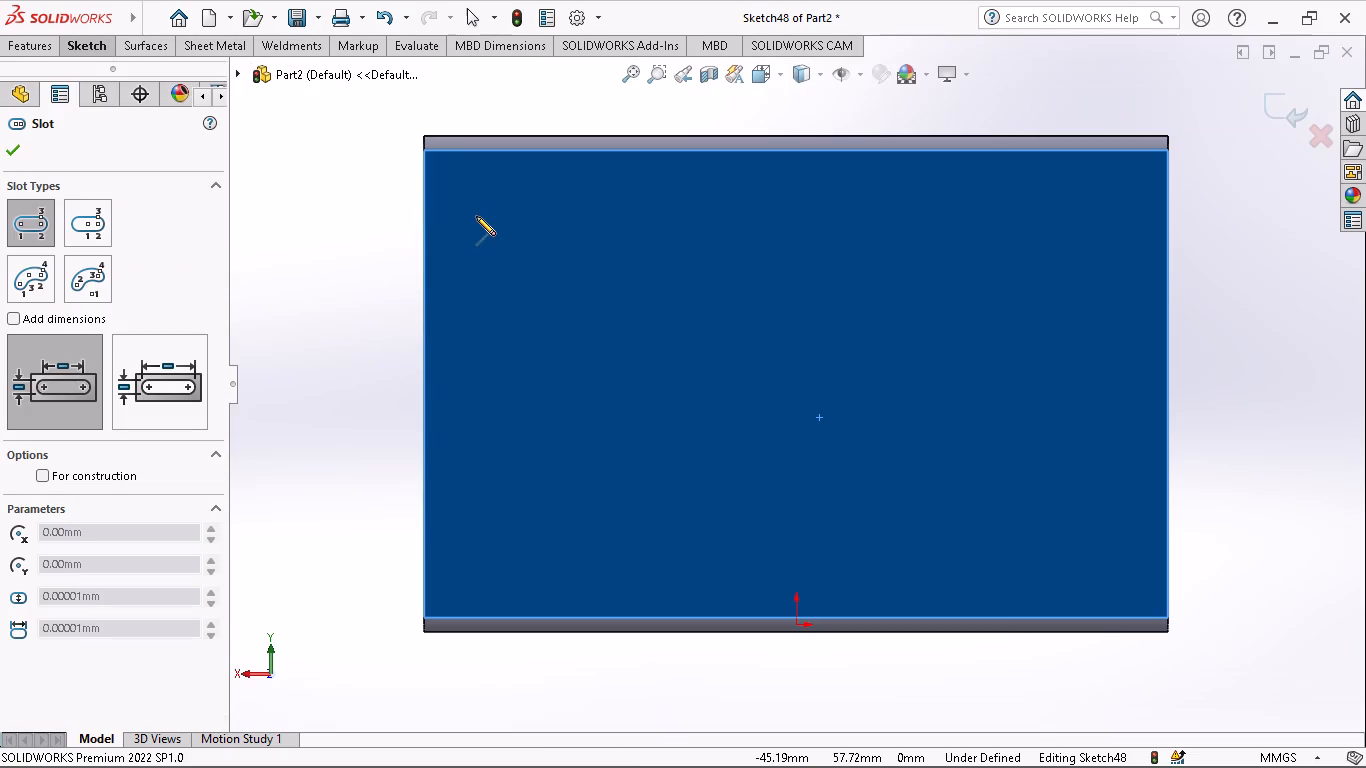
left_click(560, 241)
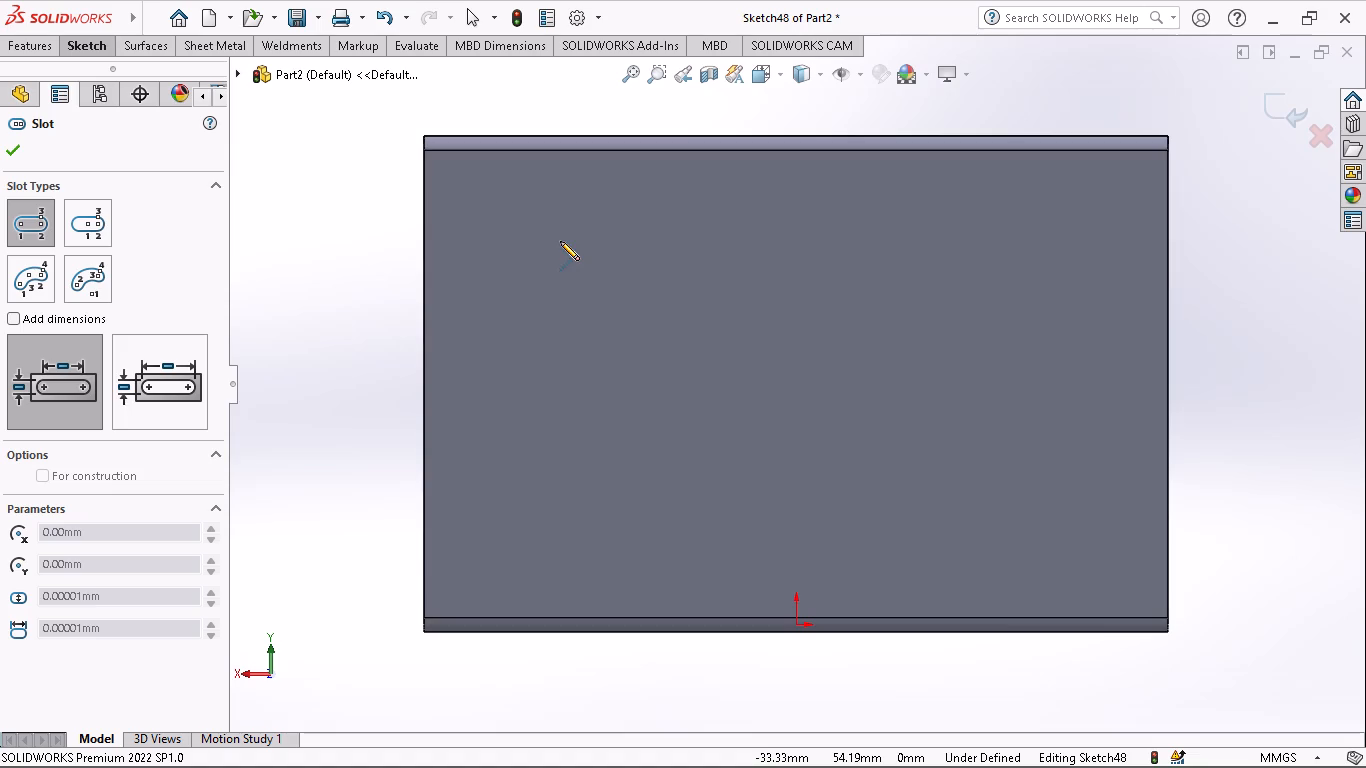
left_click(556, 346)
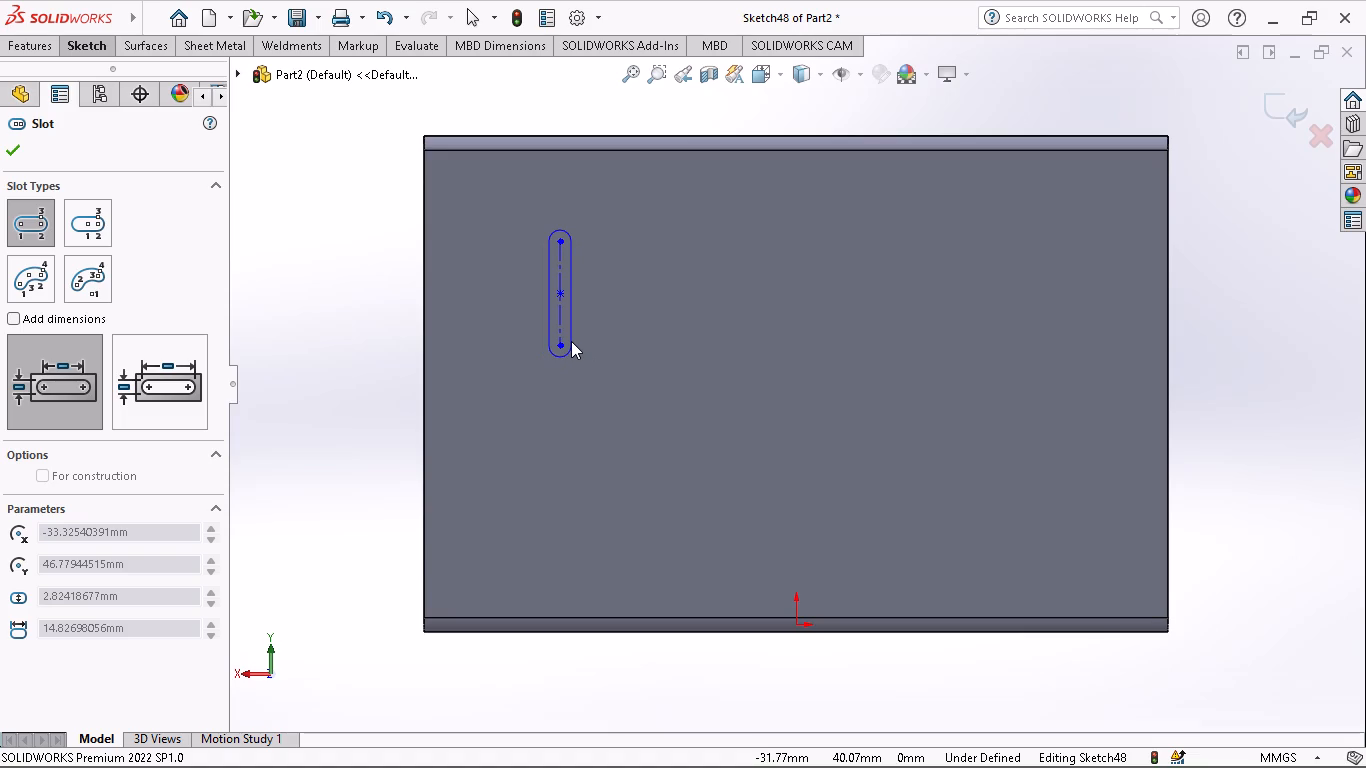
left_click(571, 341)
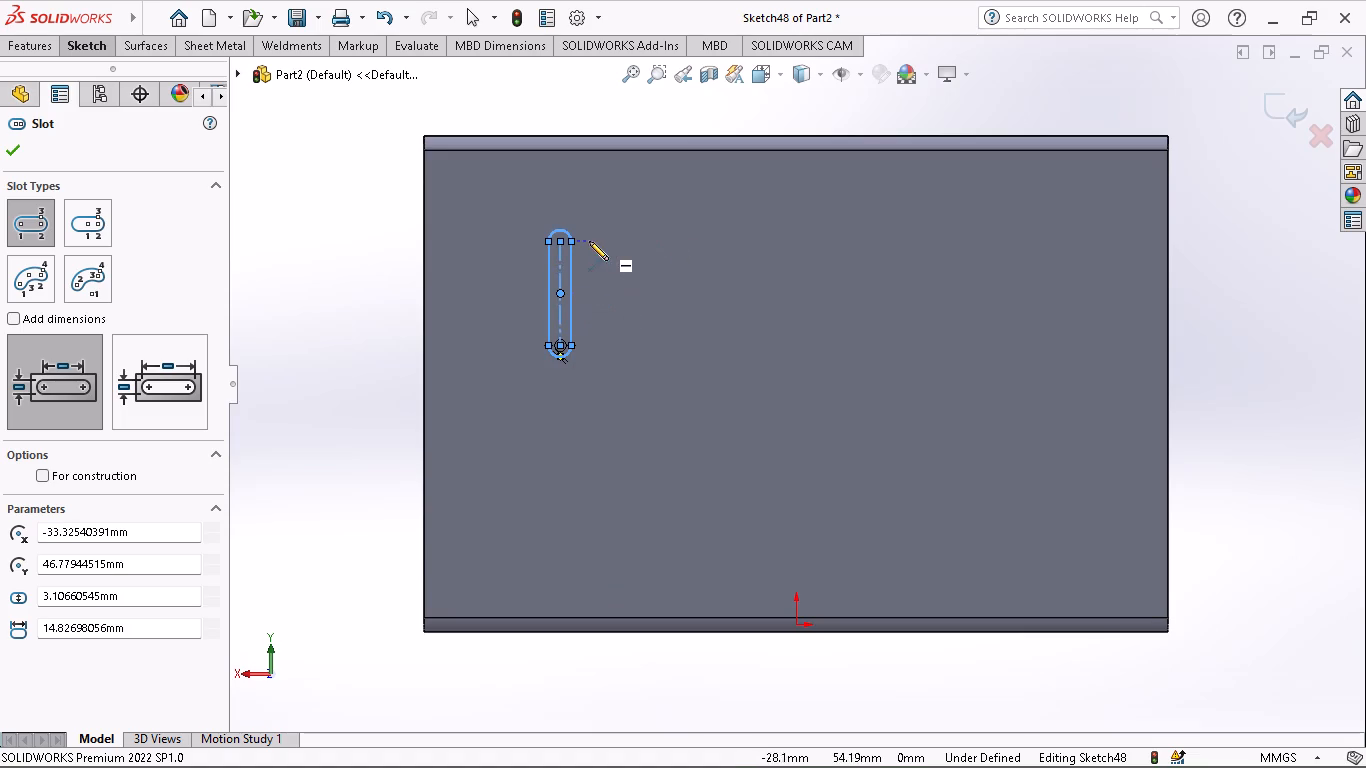
Sketch three more vertical slots in a row beside the first, the third about 14.8 by 3.4 mm and the fourth about 13.8 by 4.2 mm.
left_click(597, 239)
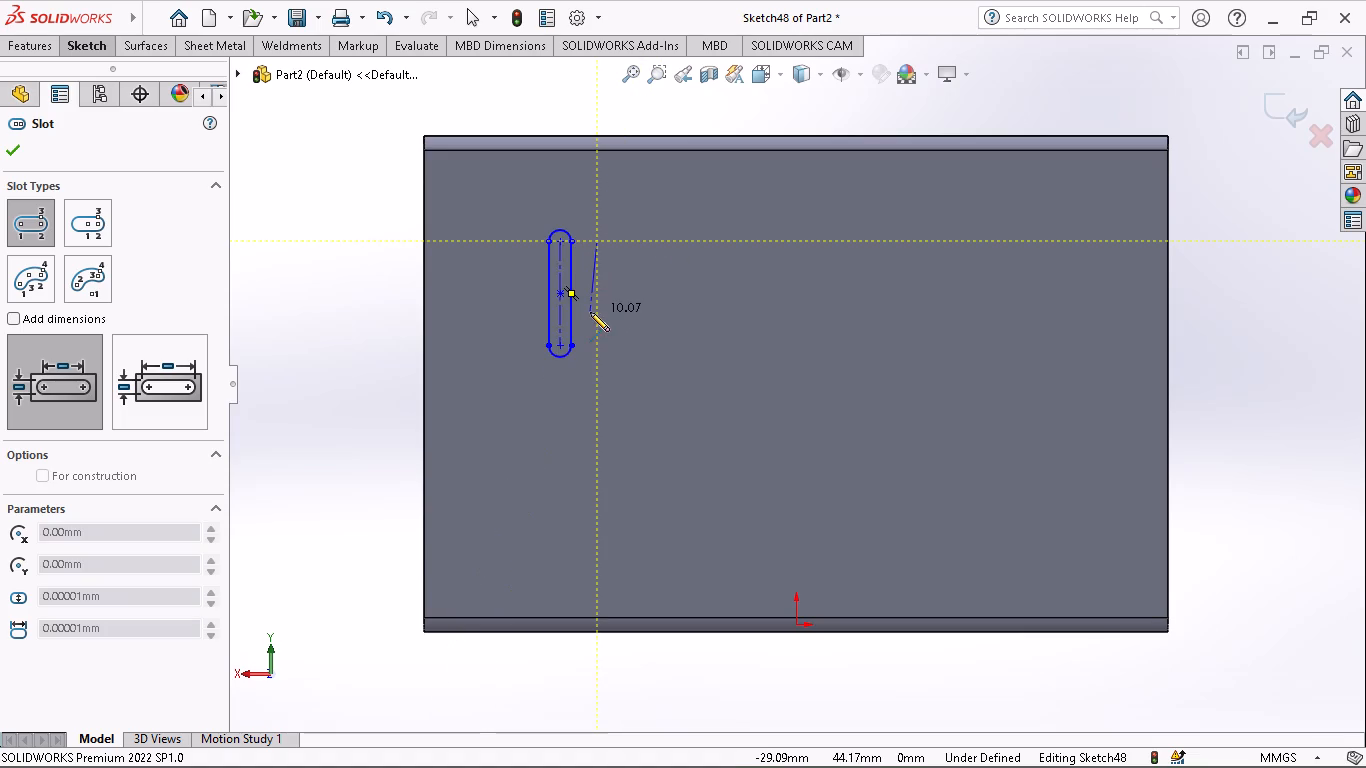
left_click(599, 345)
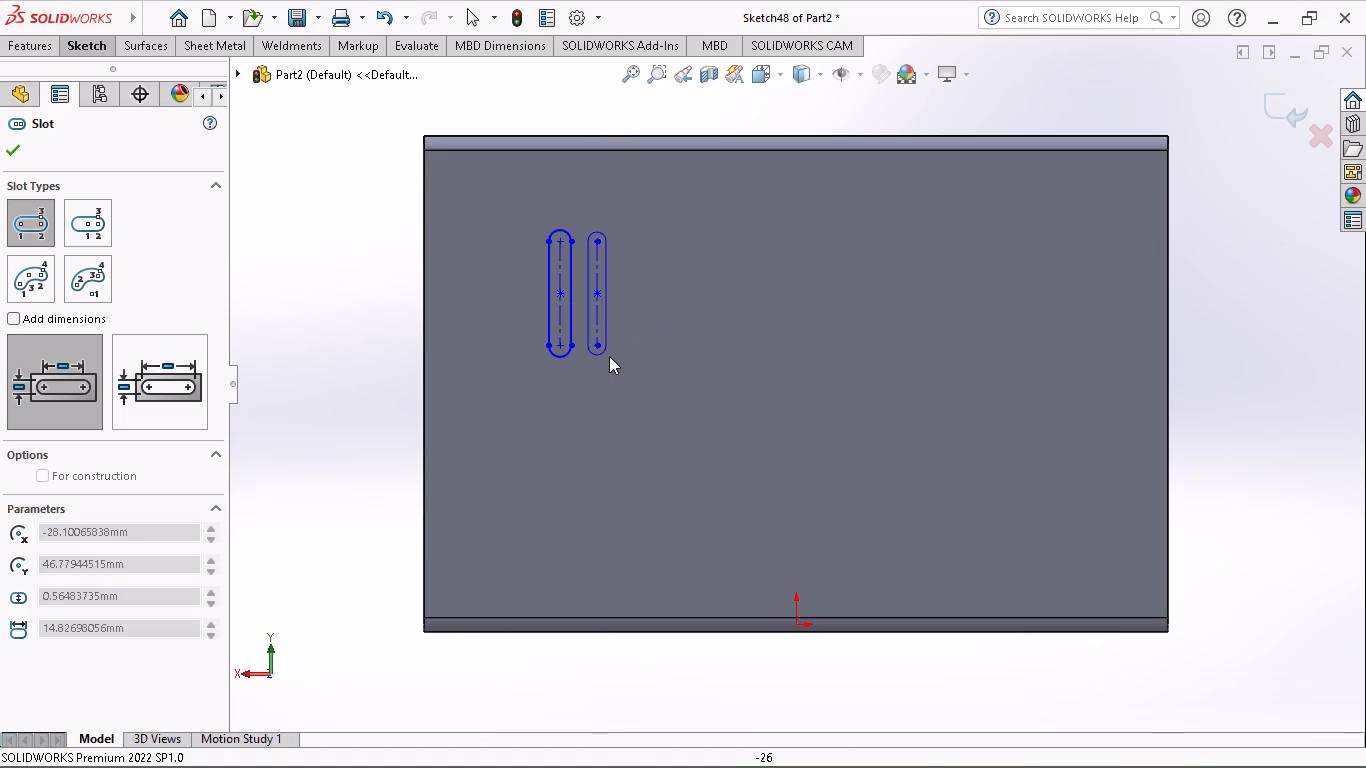
left_click(609, 356)
left_click(635, 238)
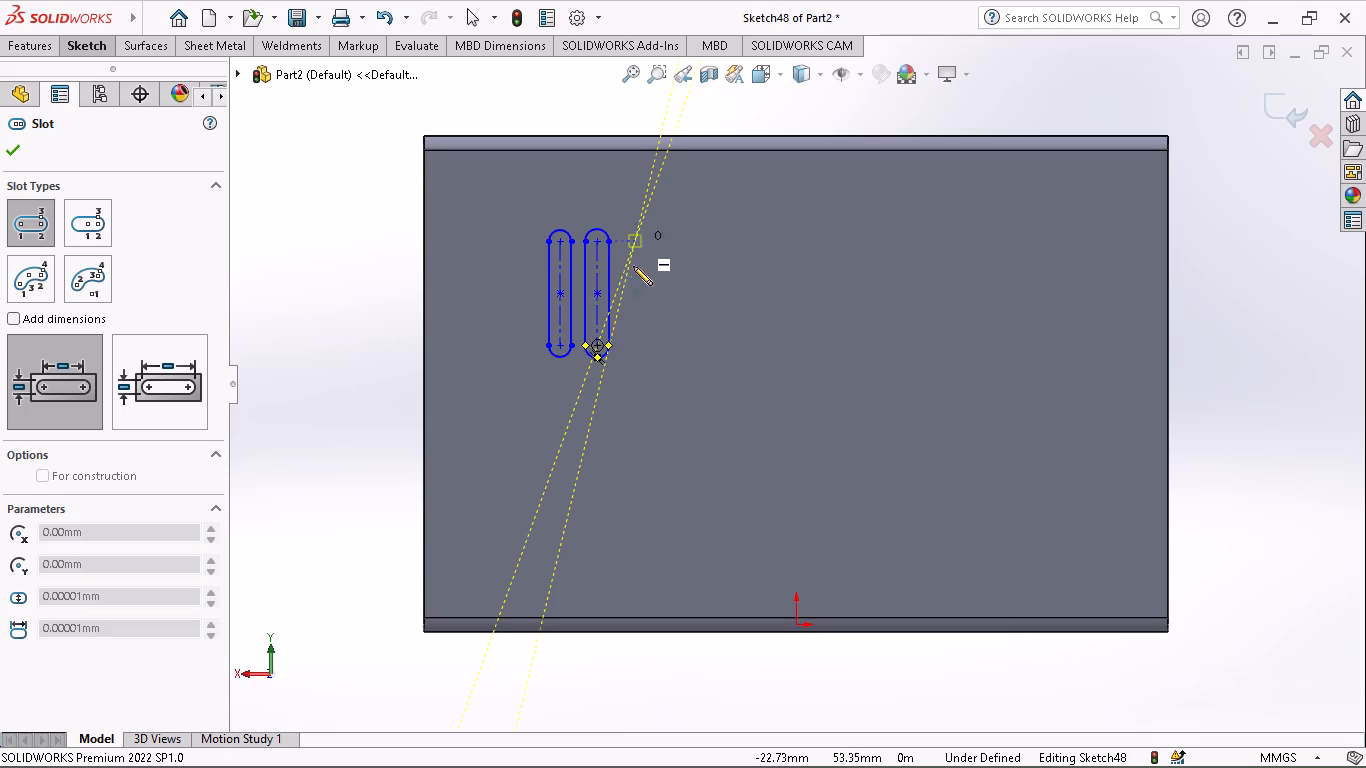
left_click(630, 342)
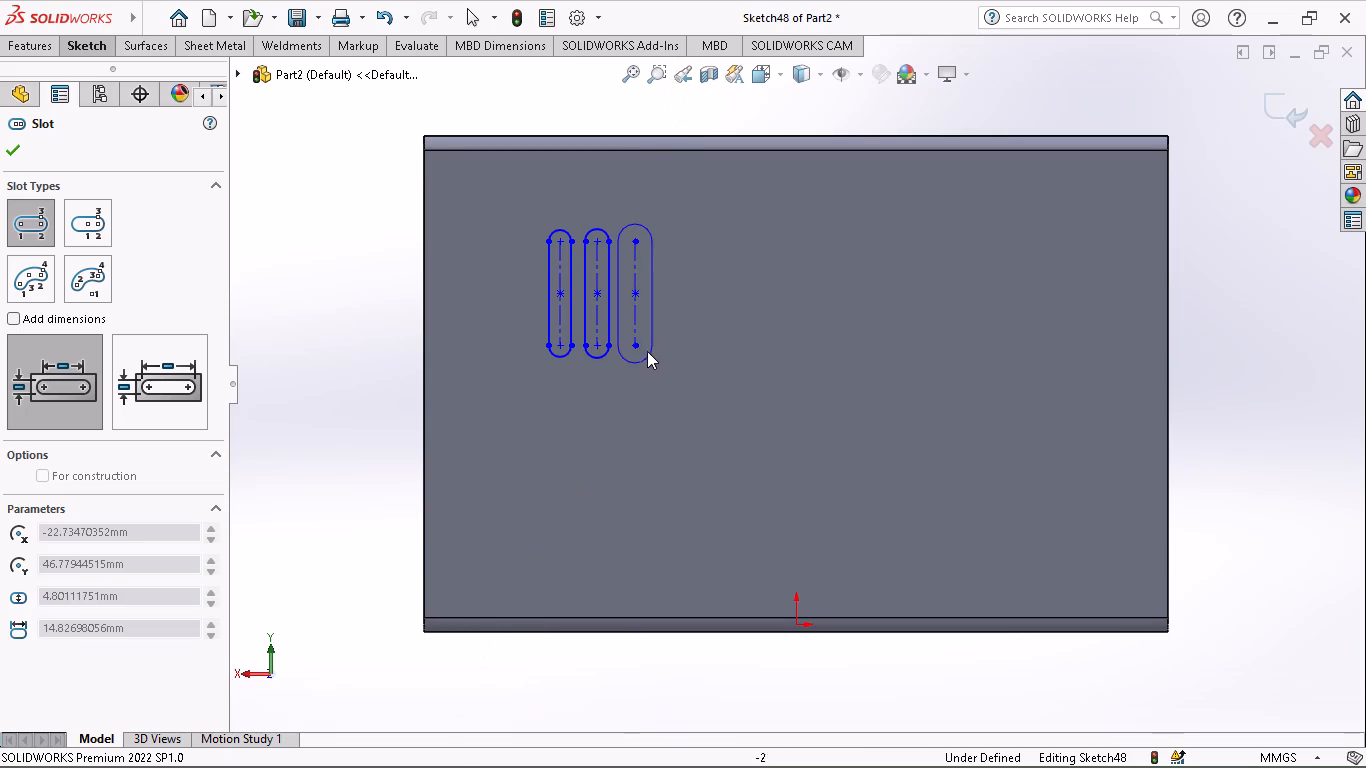
left_click(647, 349)
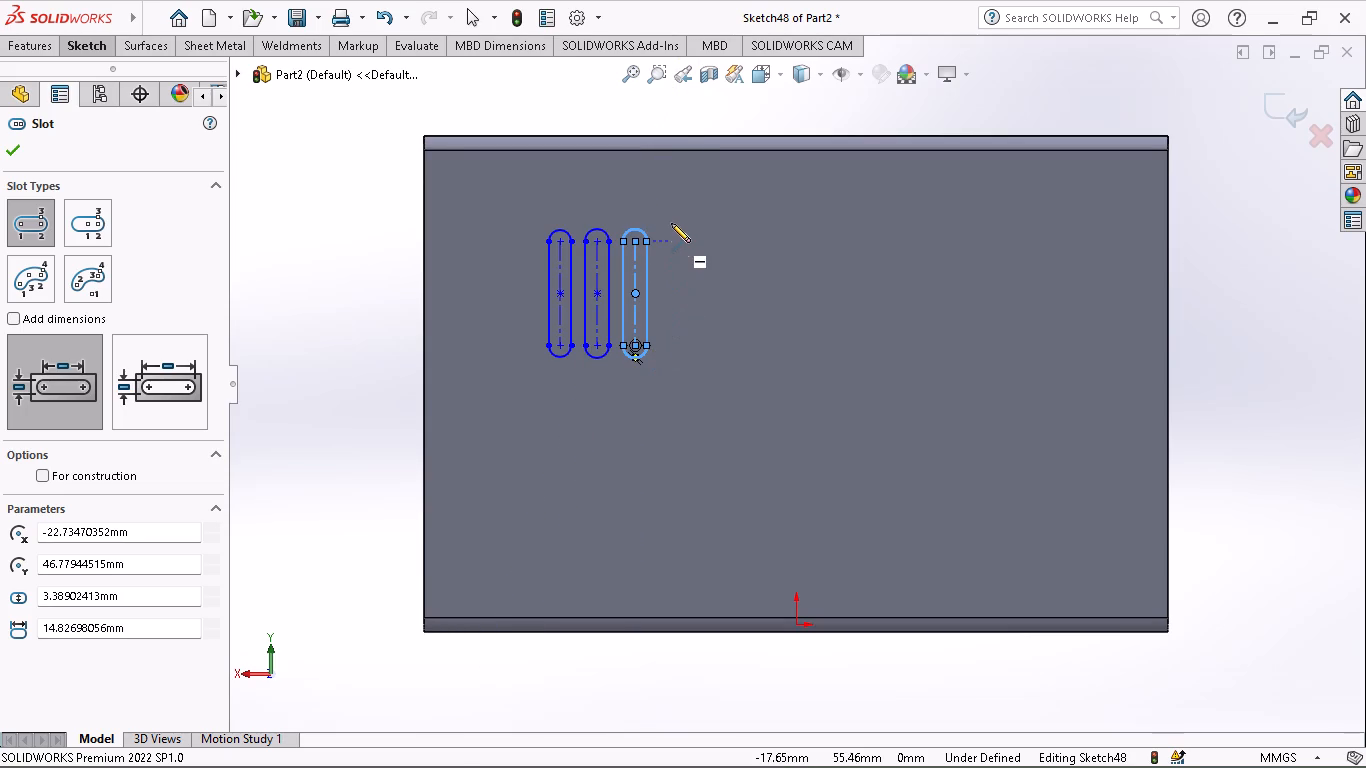
left_click(670, 240)
left_click(665, 339)
left_click(685, 354)
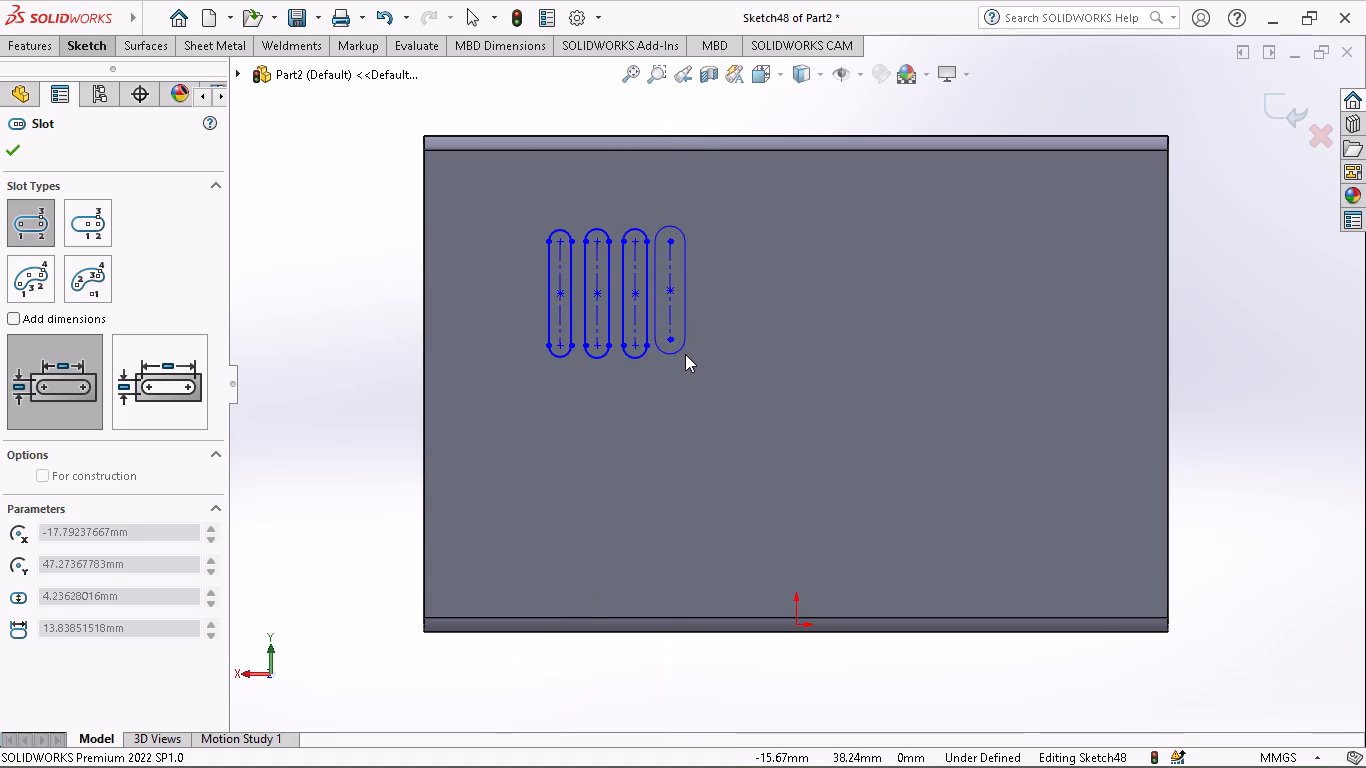
Sketch a fifth vertical slot beside the fourth, with its upper centre level with the others.
left_click(708, 244)
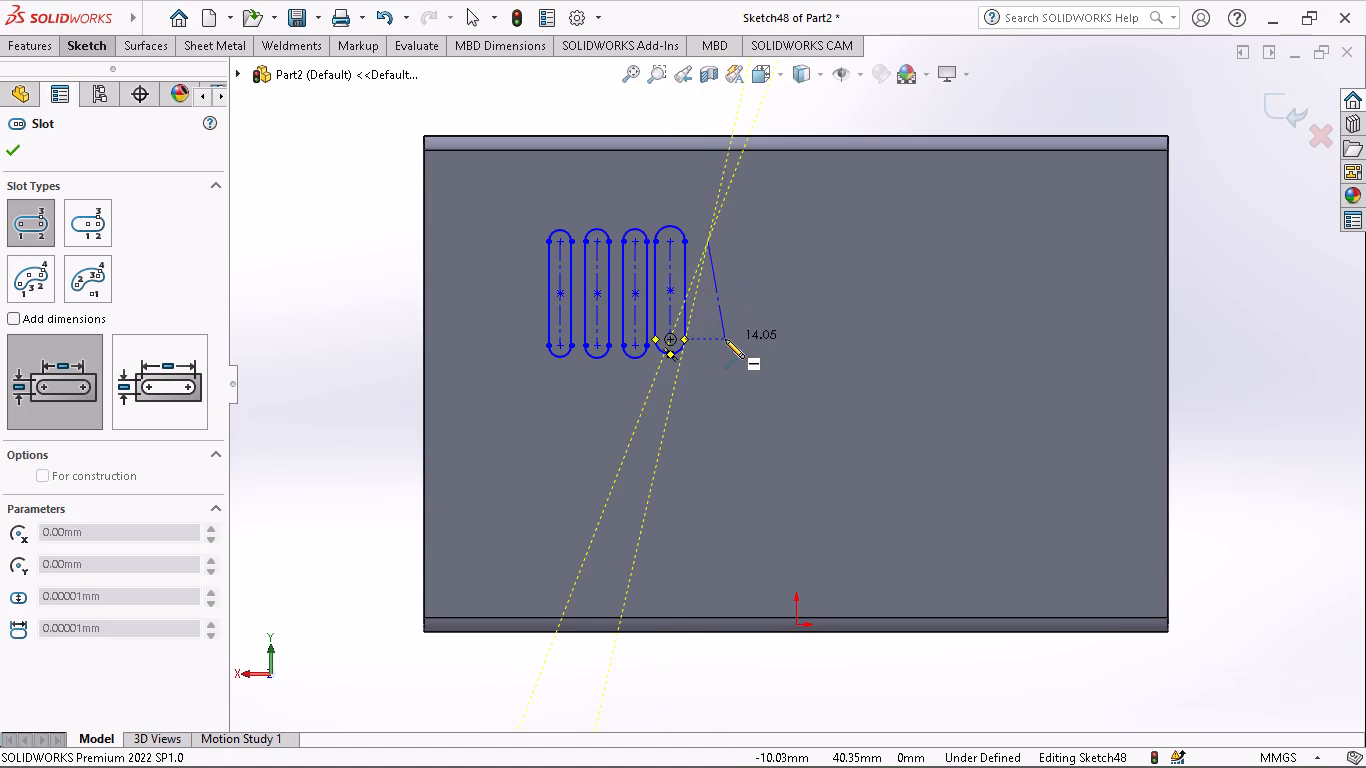
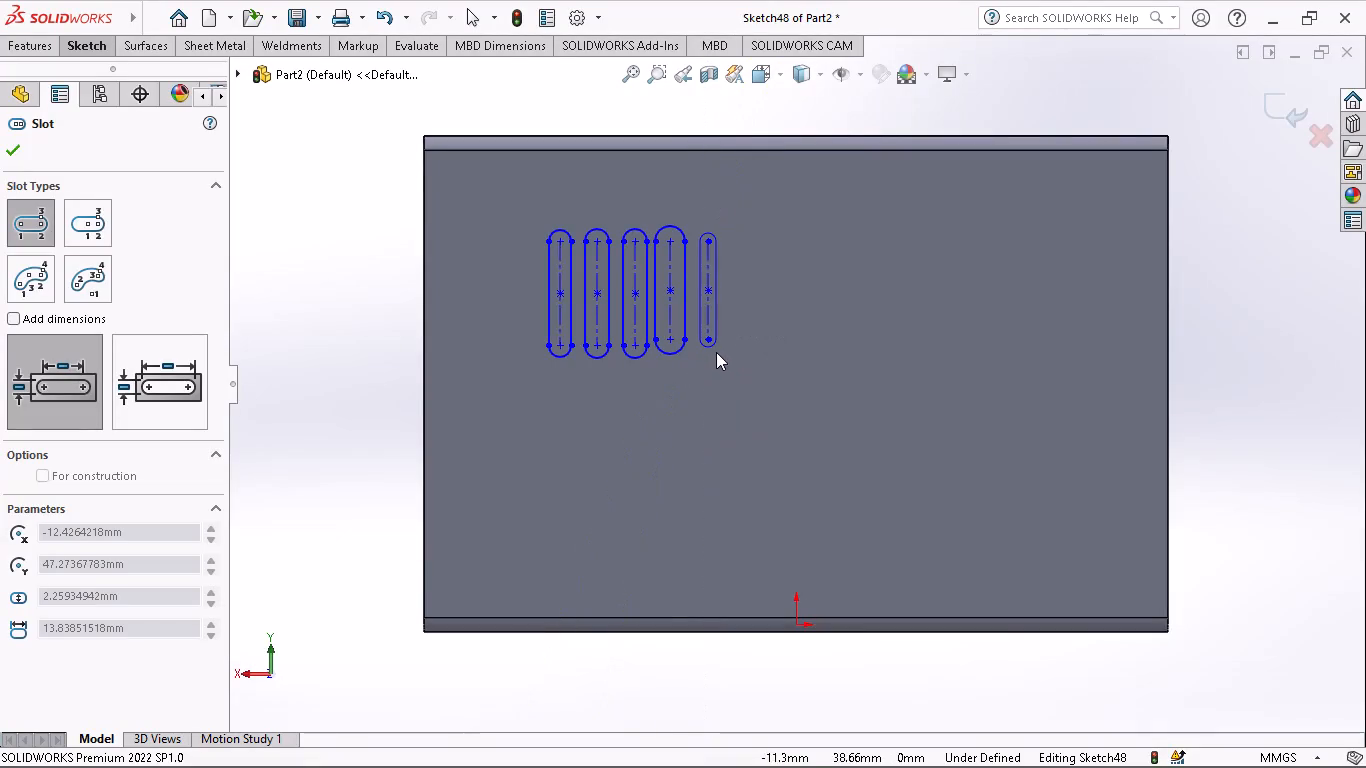
Finish the fifth slot of the first group at a width of about 2.8 mm.
left_click(718, 363)
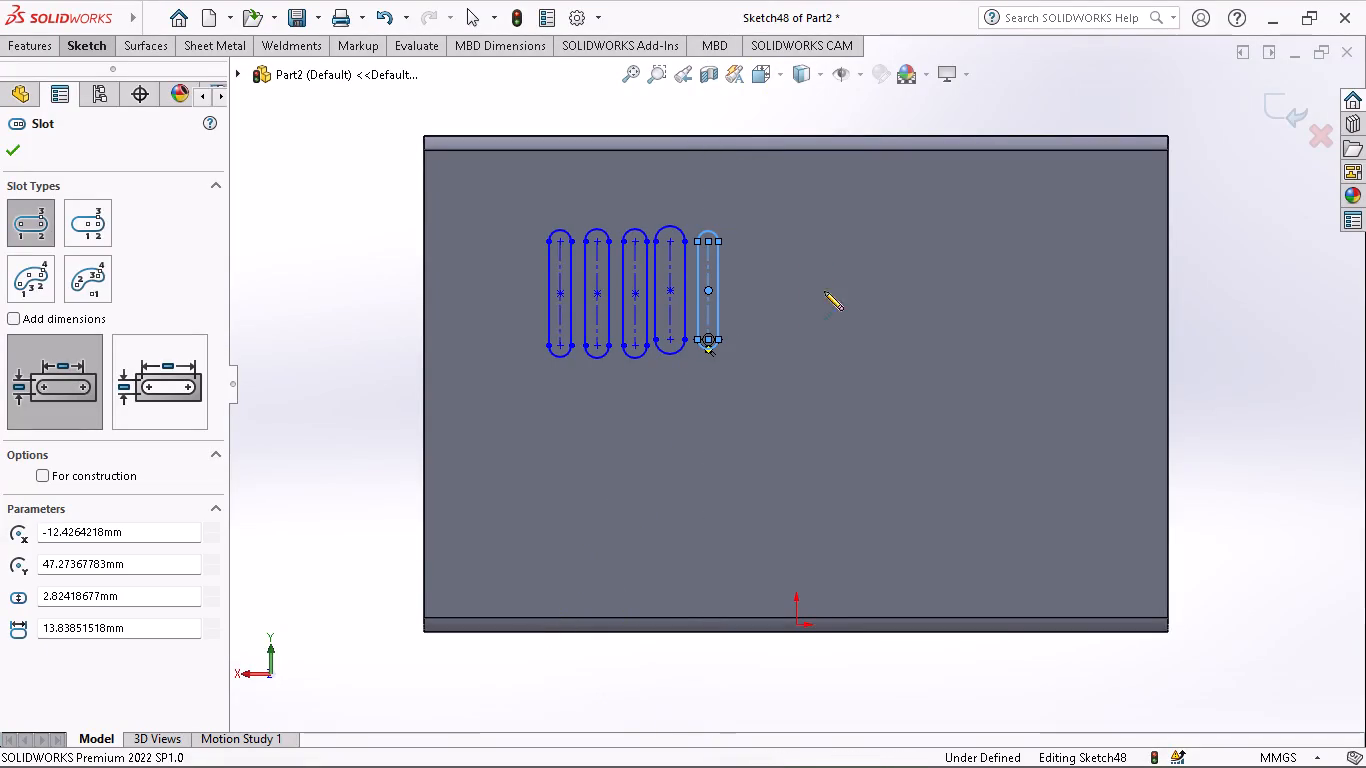
Sketch three vertical slots in a row near the wall's other upper corner, the first about 13.3 by 3.7 mm, the third about 15.1 by 3.7 mm.
left_click(936, 255)
left_click(936, 348)
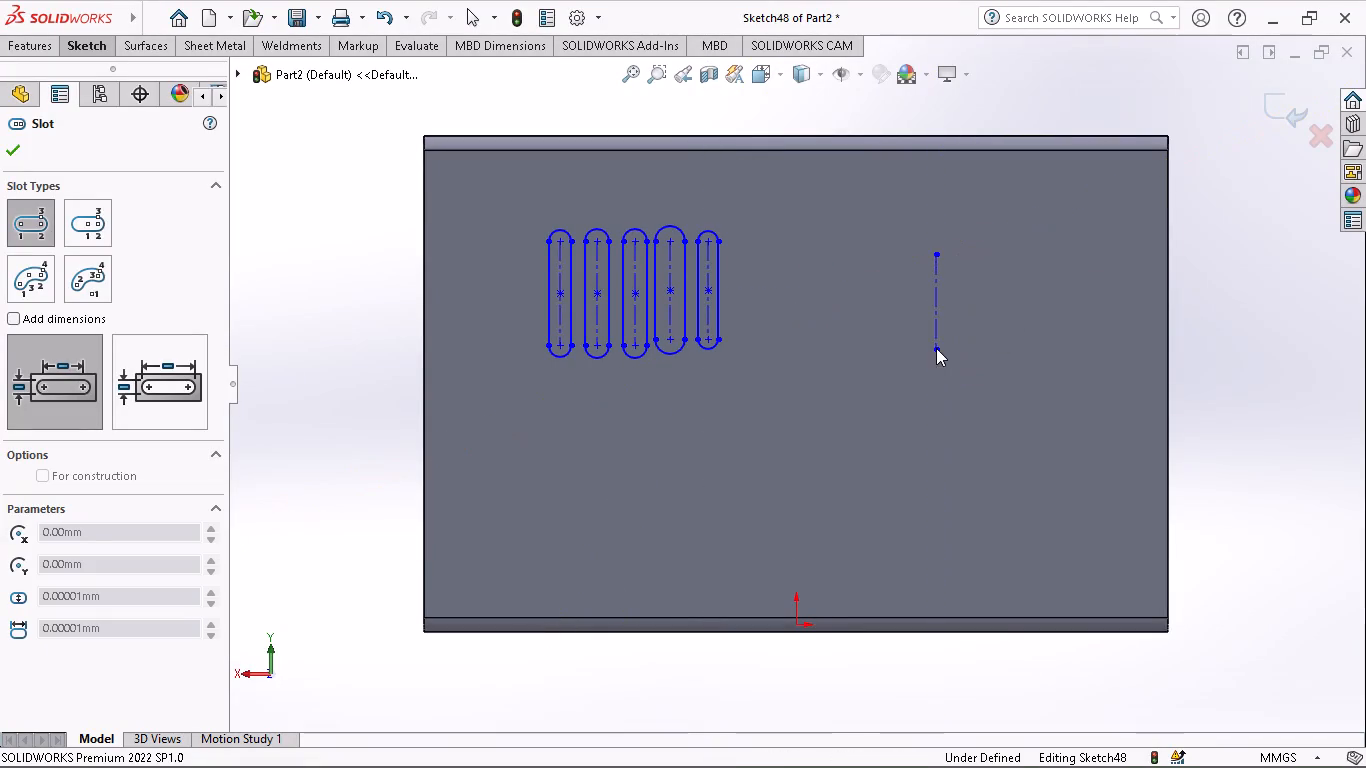
left_click(949, 352)
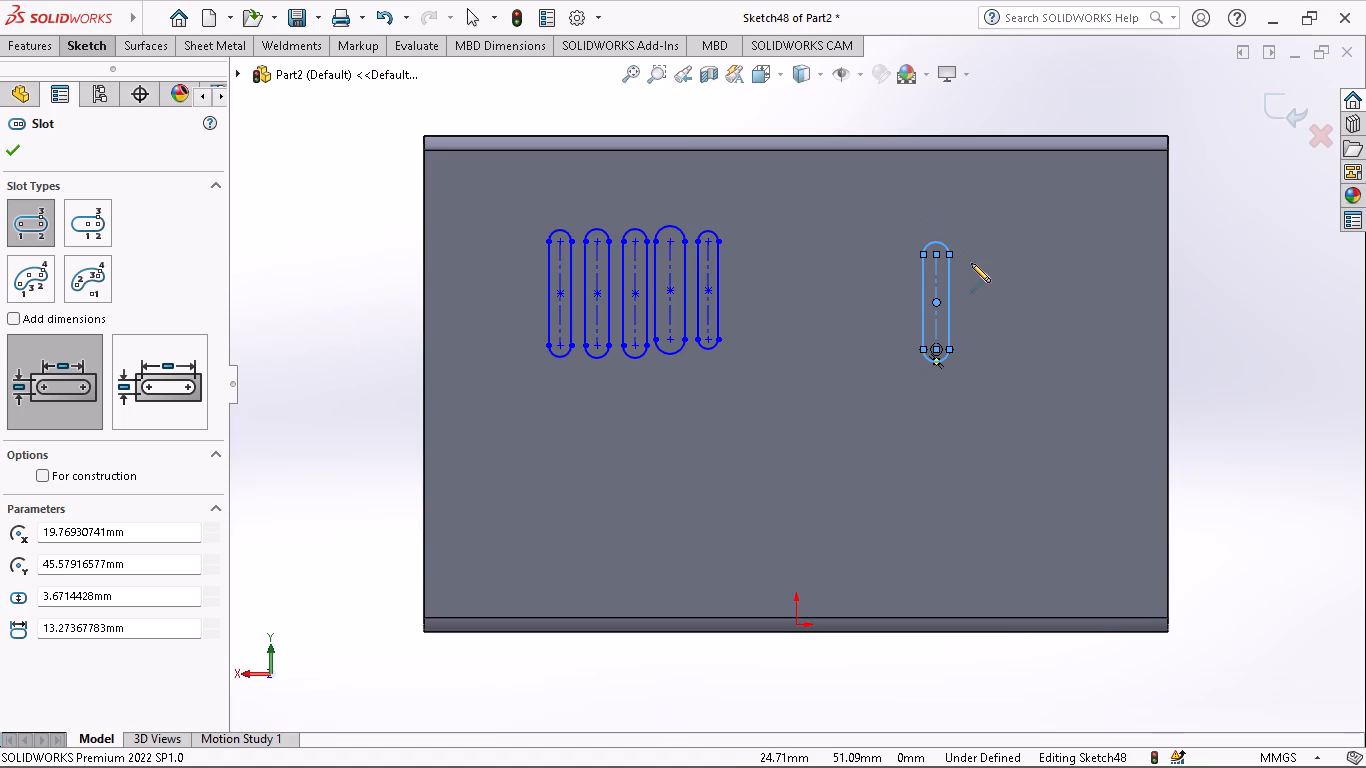
left_click(974, 255)
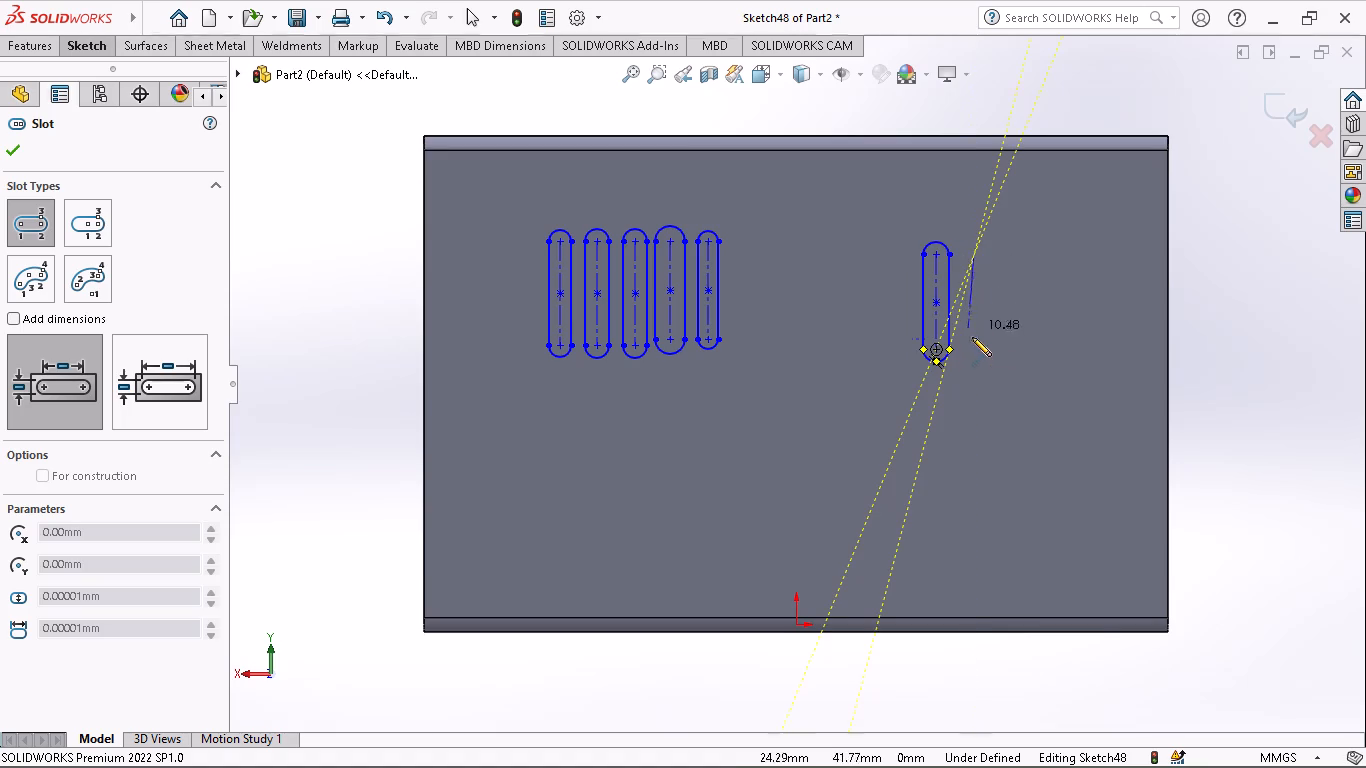
left_click(975, 344)
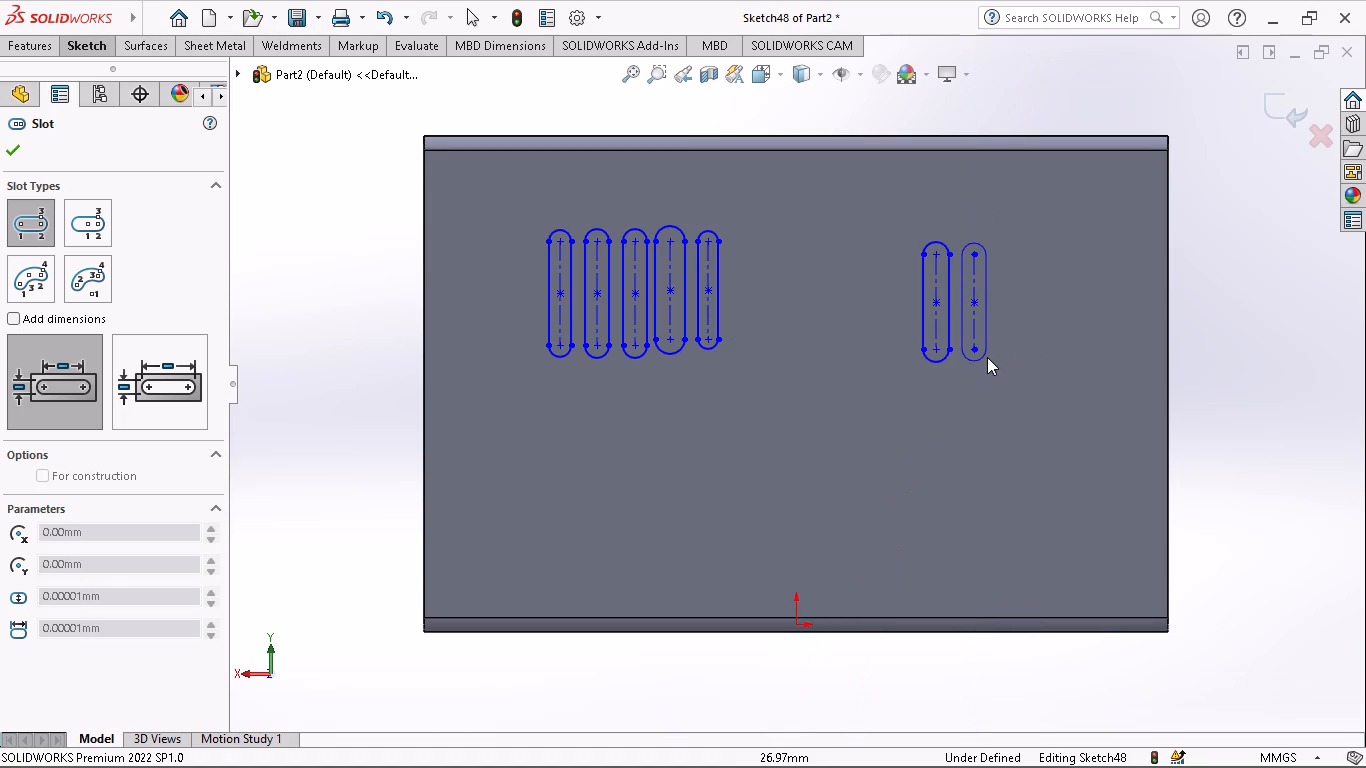
left_click(987, 357)
left_click(1011, 247)
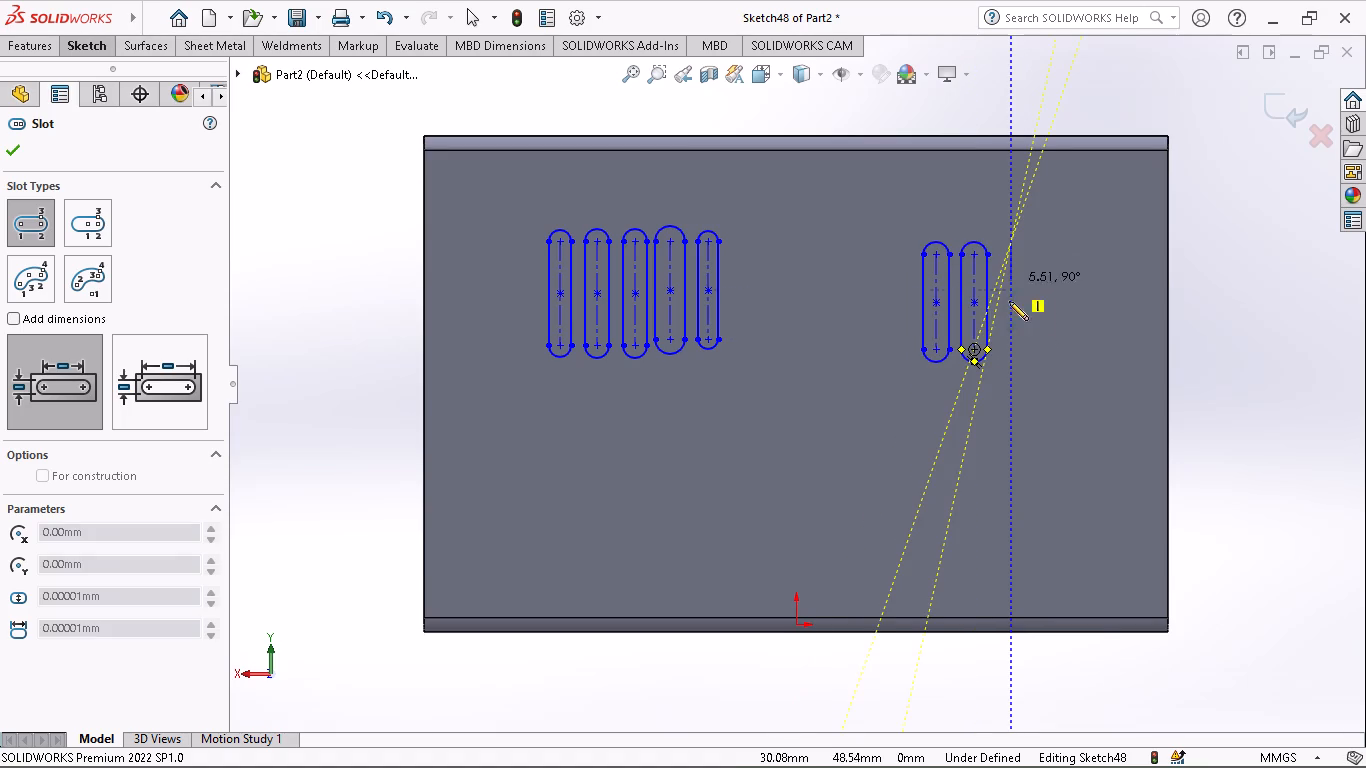
left_click(1008, 347)
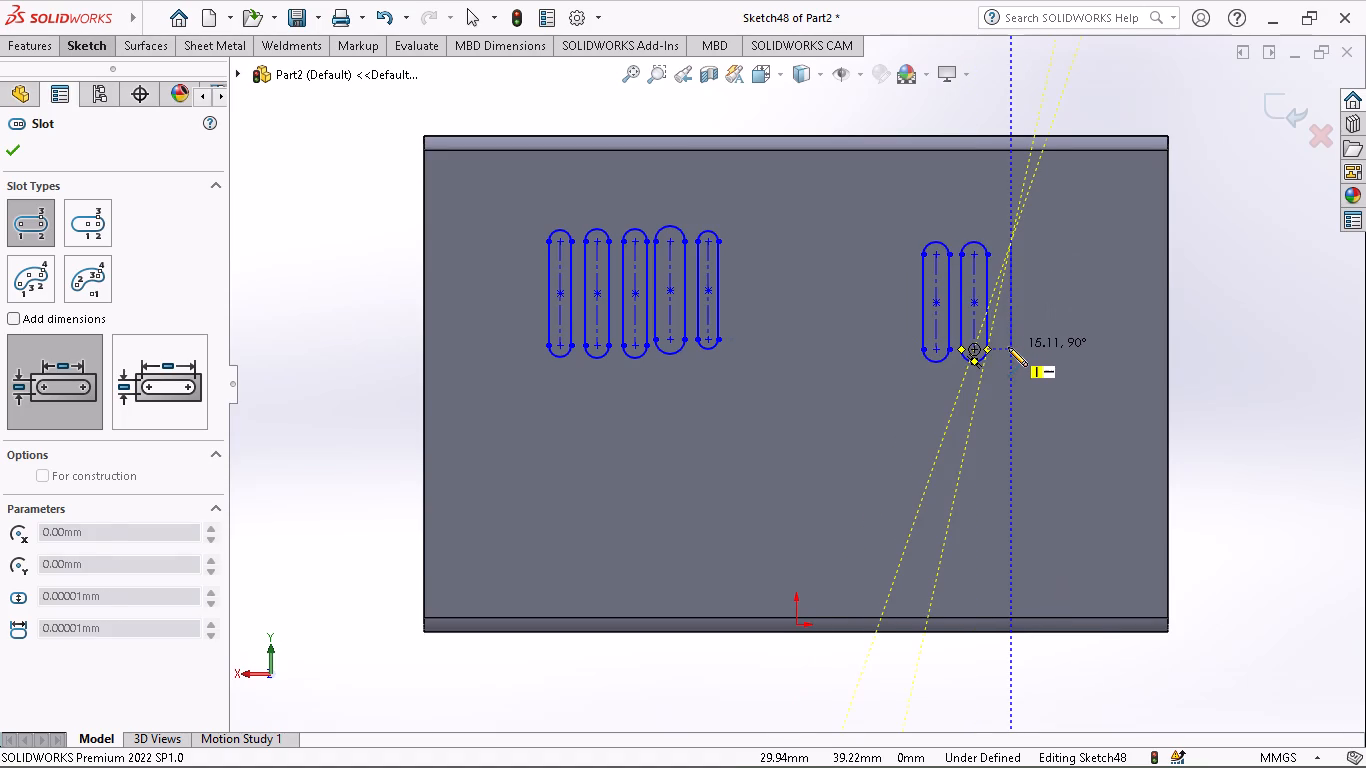
left_click(1024, 355)
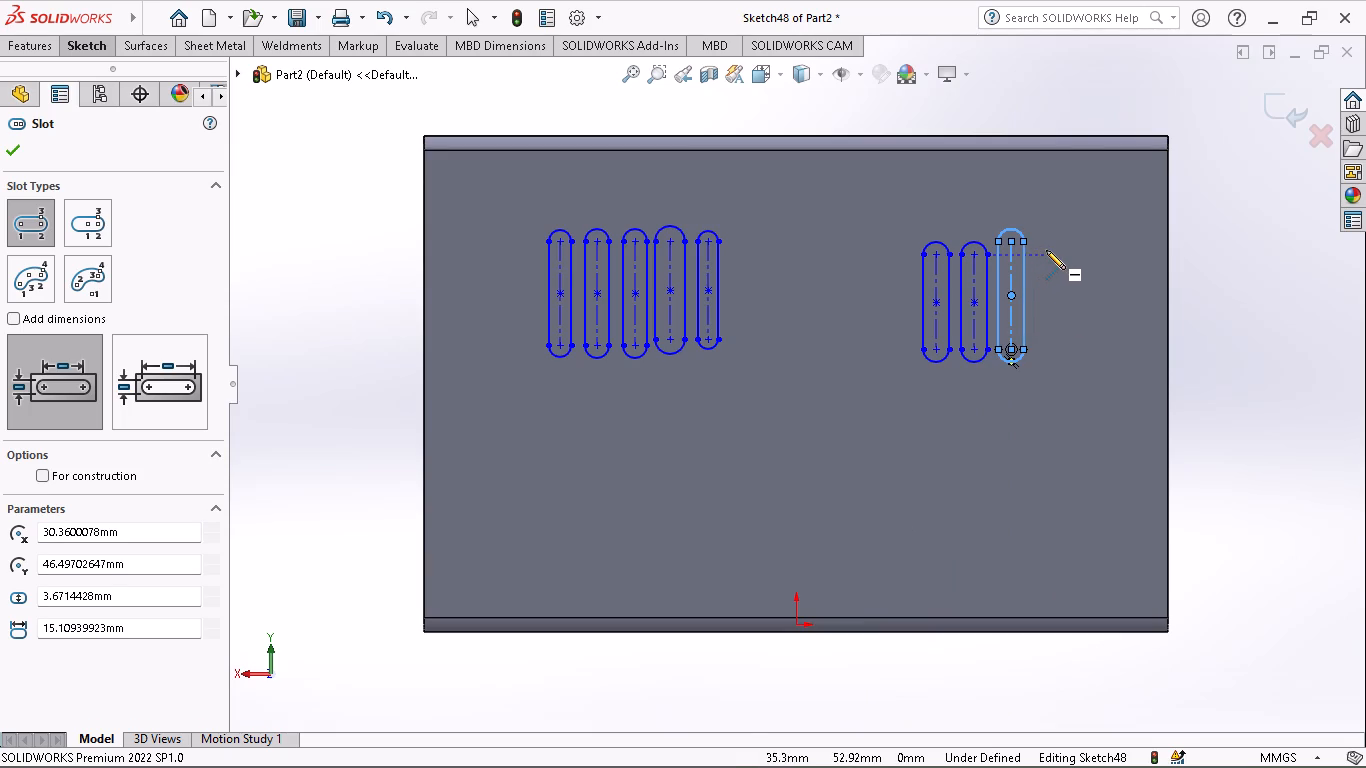
Complete the second upper group with a fourth and fifth vertical slot, about 13.3 mm between centres, the fifth about 3.4 mm wide.
left_click(1046, 250)
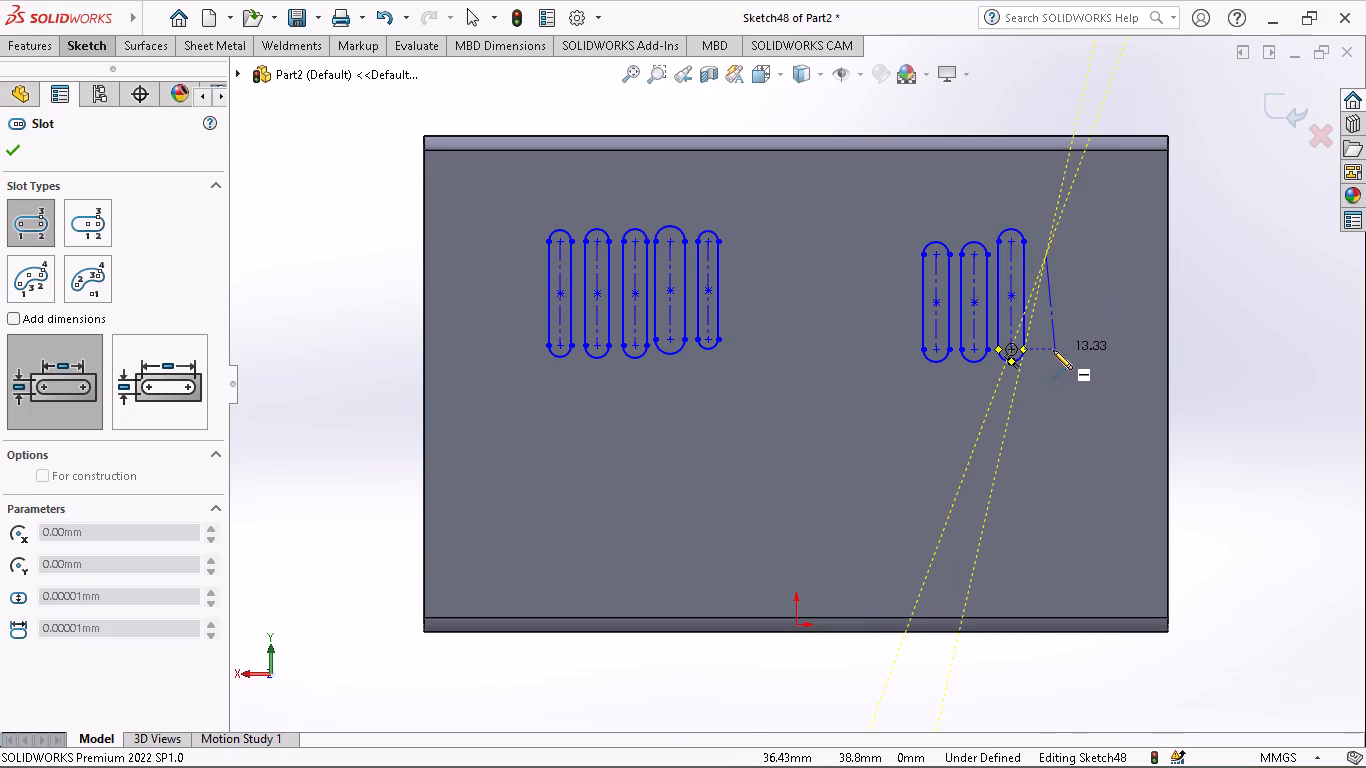
left_click(1050, 350)
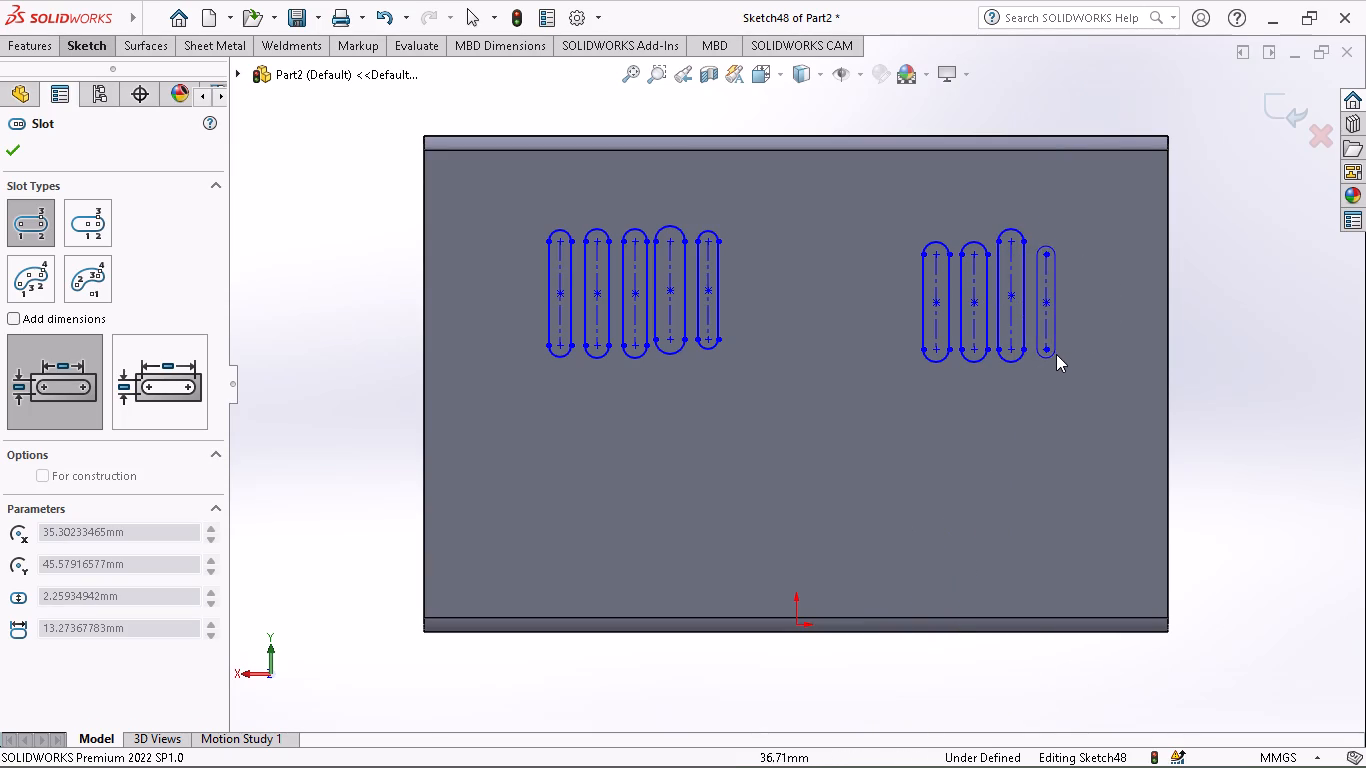
left_click(1056, 354)
left_click(1079, 255)
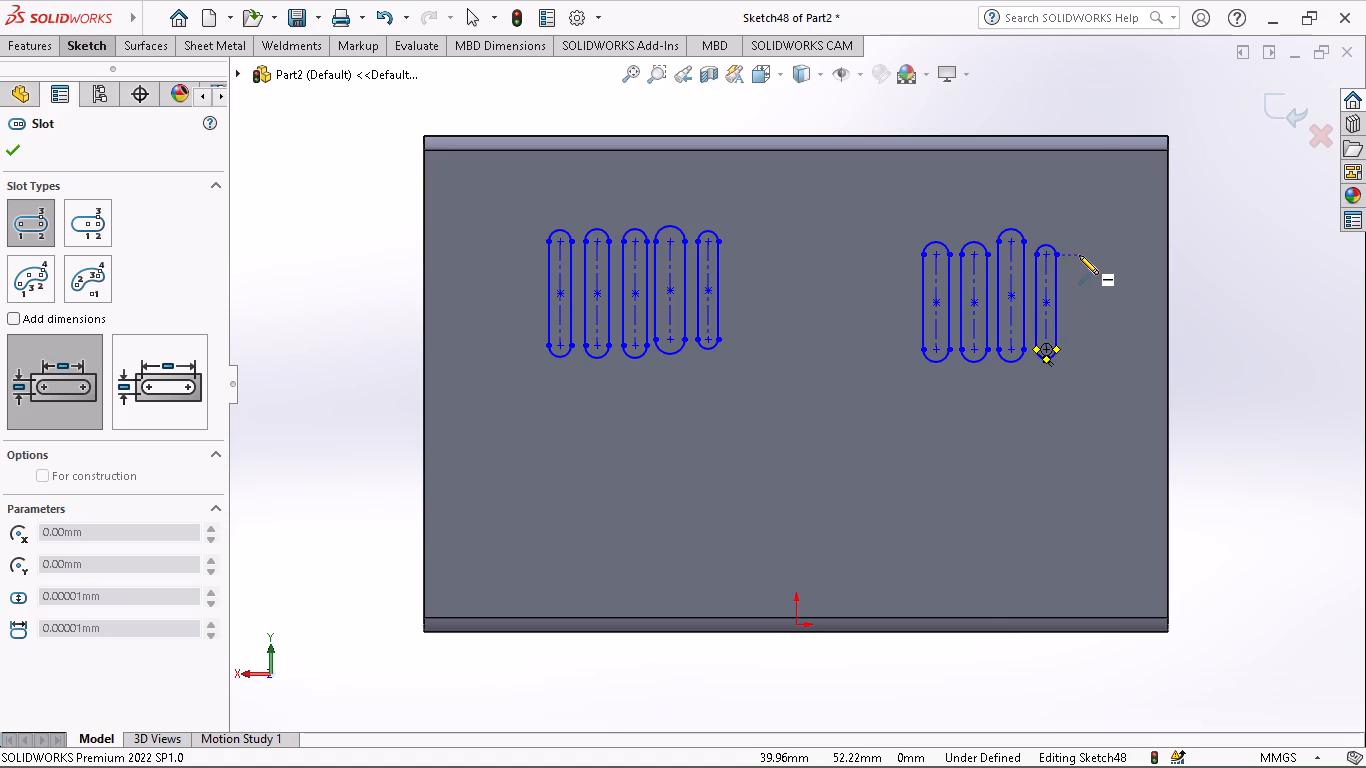
left_click(1076, 348)
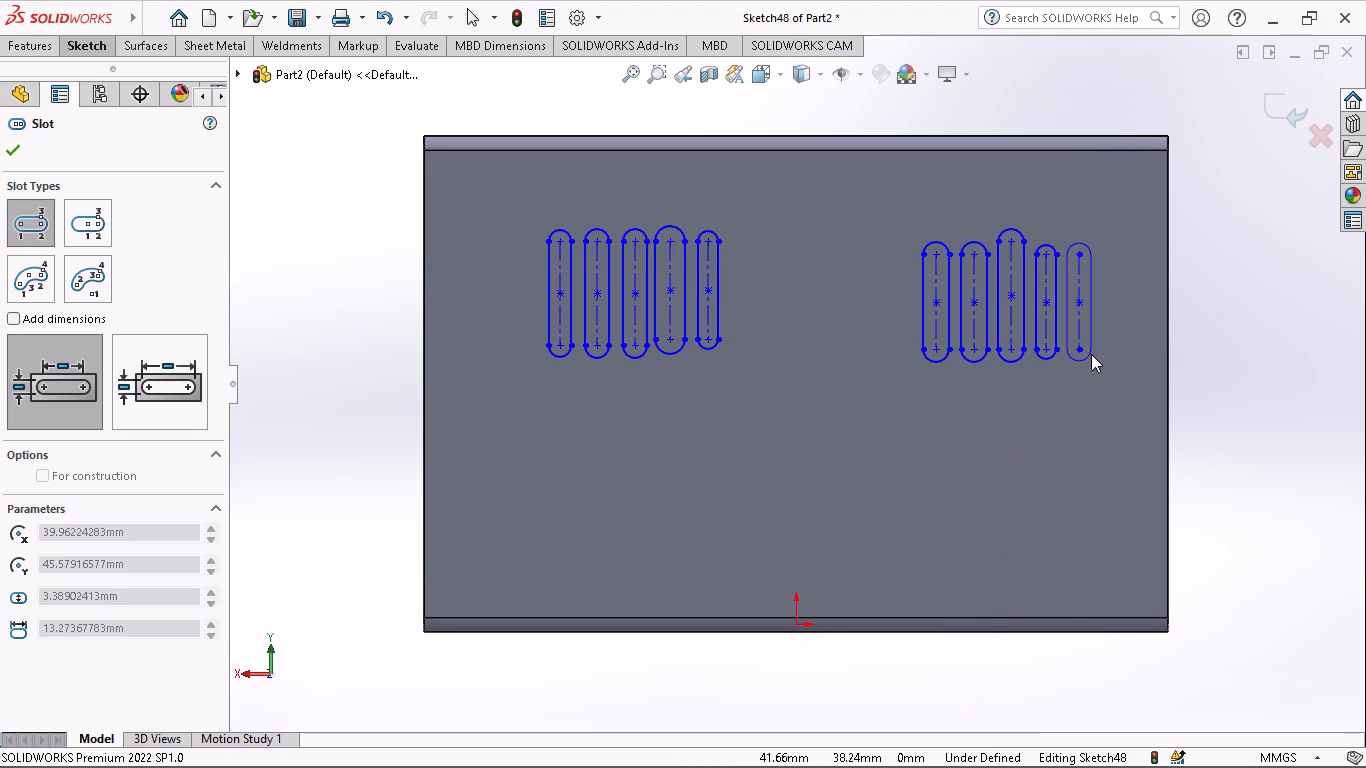
left_click(1091, 354)
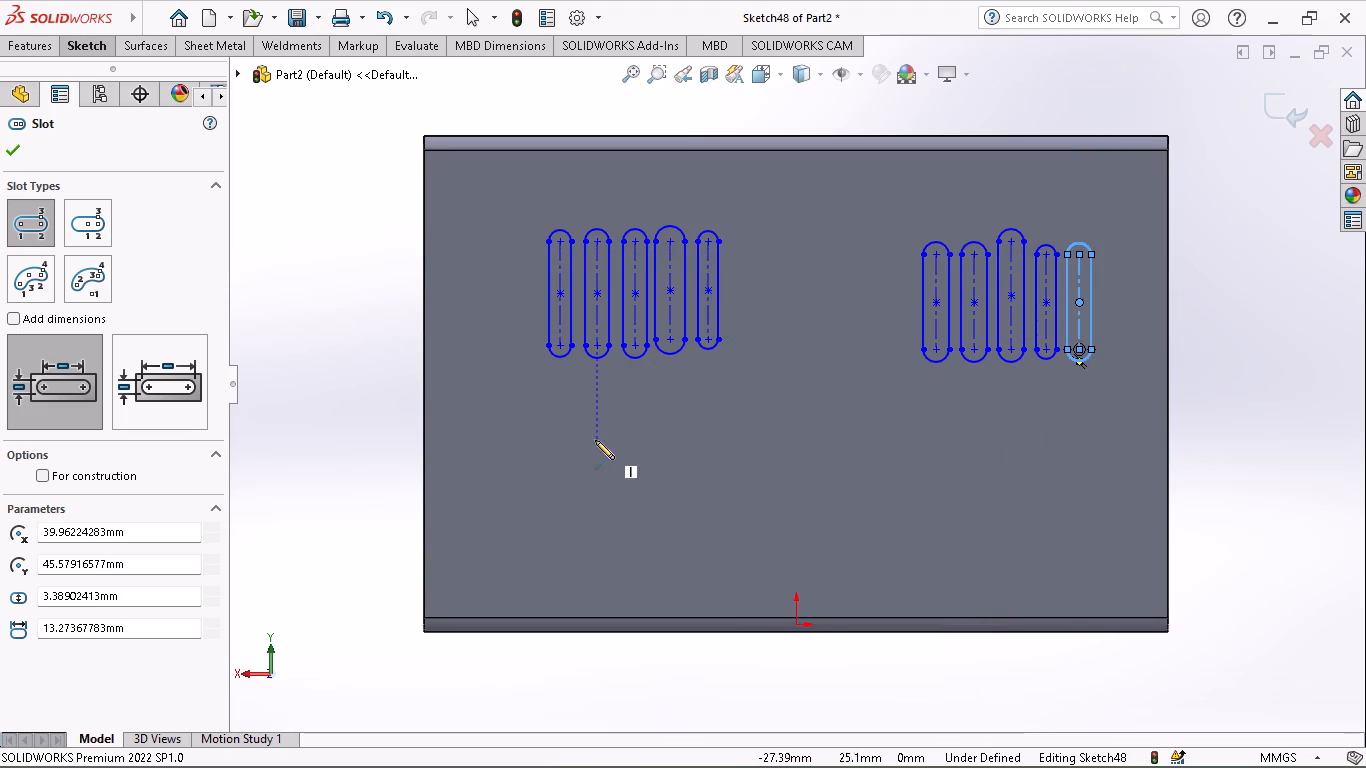
Below the upper groups, sketch three vertical slots about 19.5 mm between centres, two about 2.8 mm wide and one 3.1 mm wide above the origin.
left_click(728, 406)
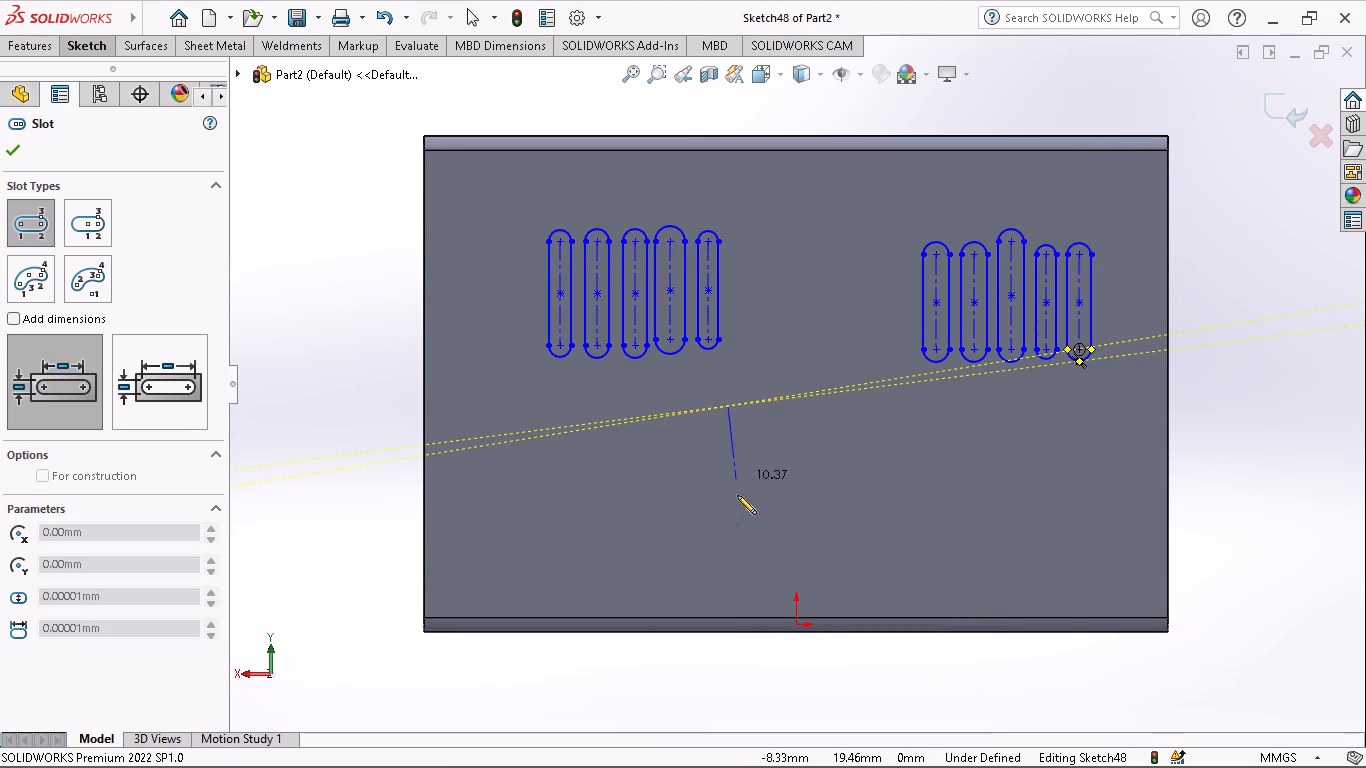
left_click(724, 544)
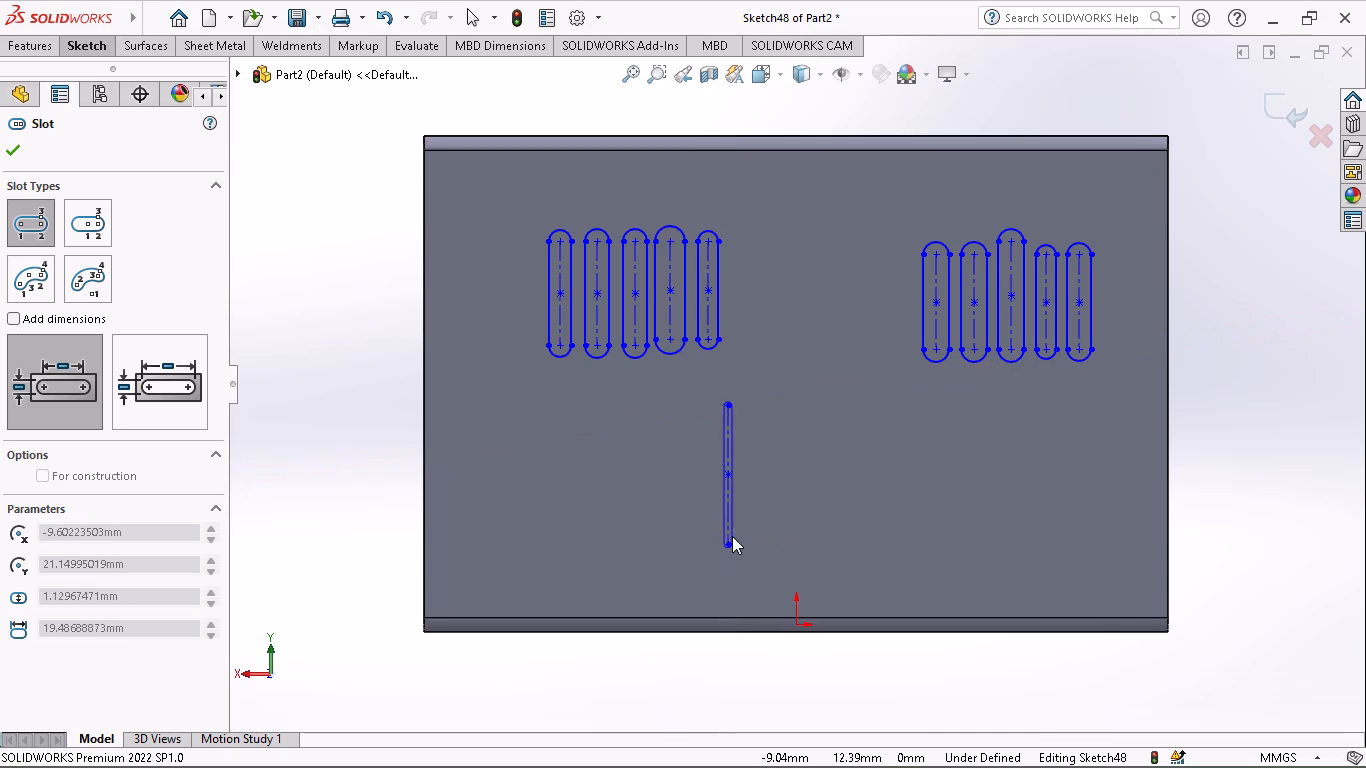
left_click(738, 526)
left_click(763, 403)
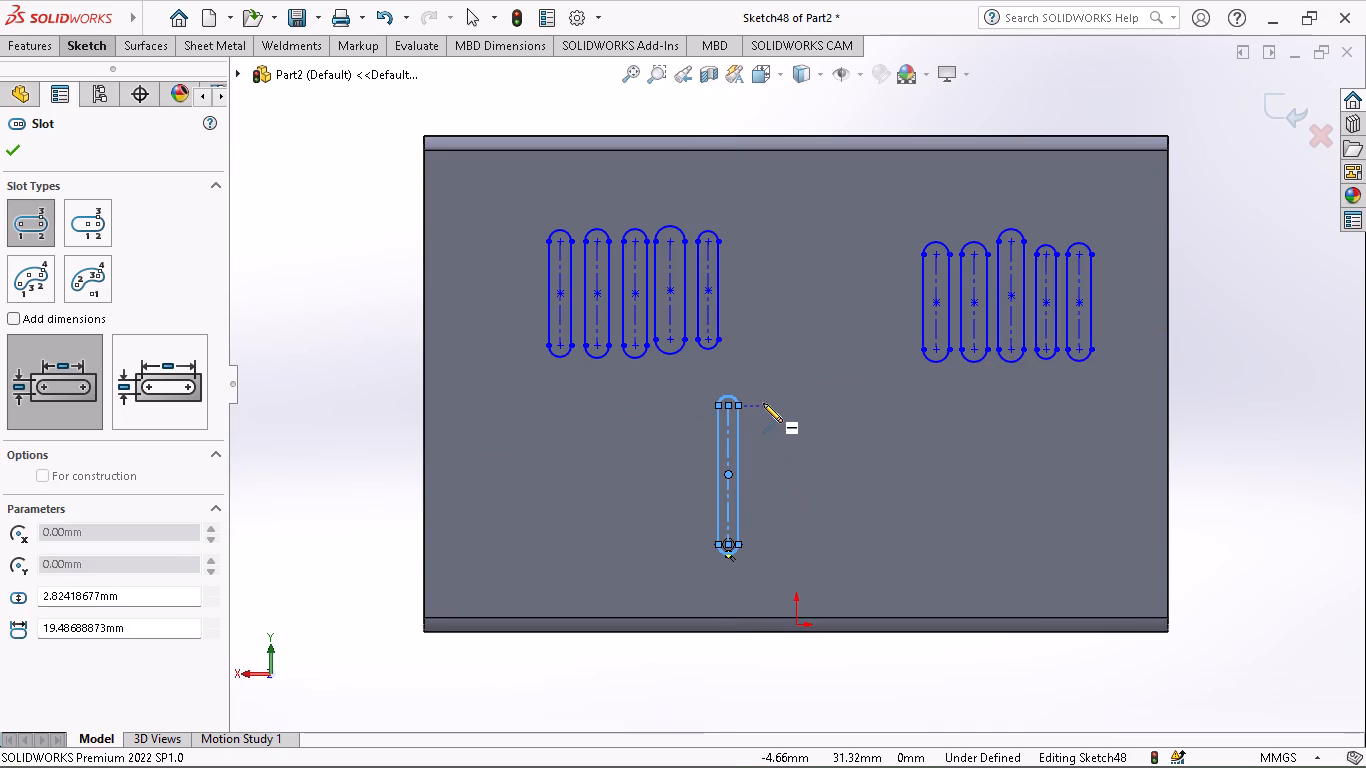
left_click(762, 543)
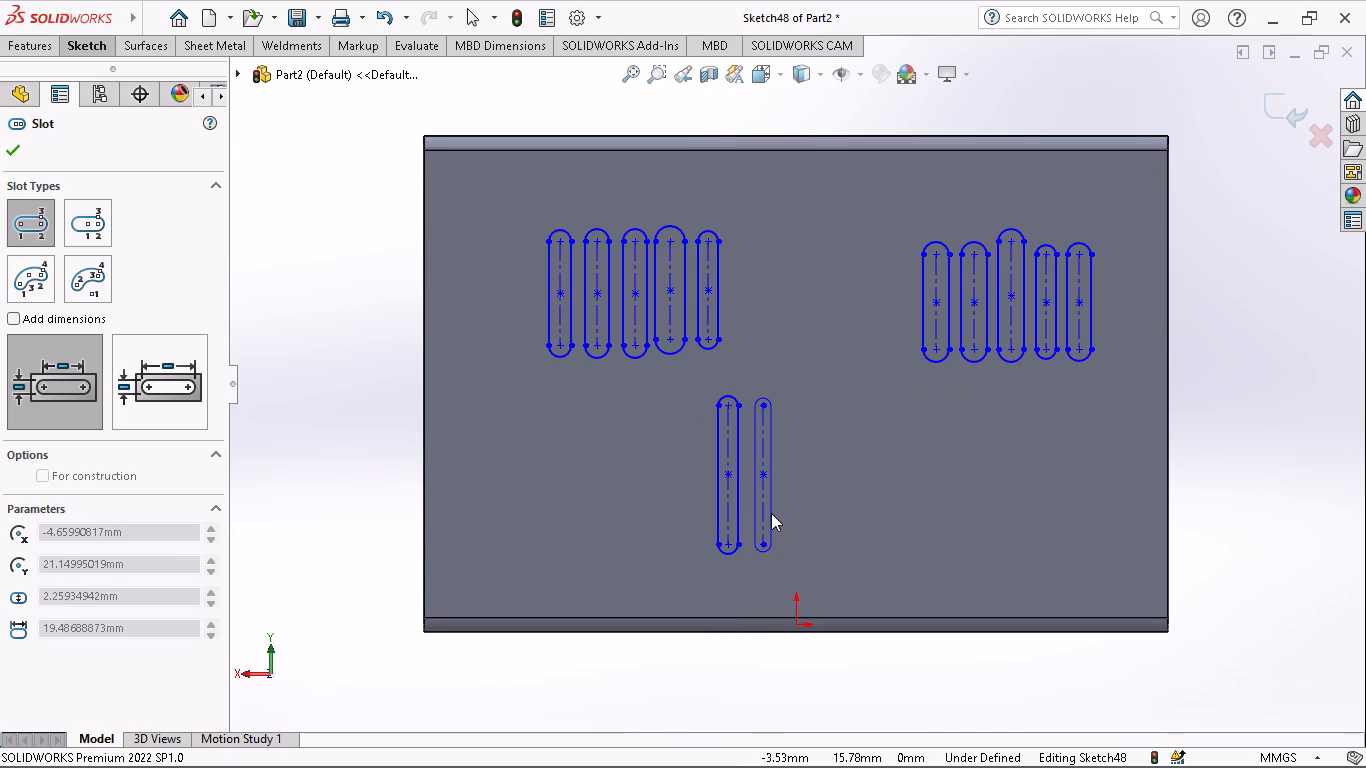
left_click(773, 511)
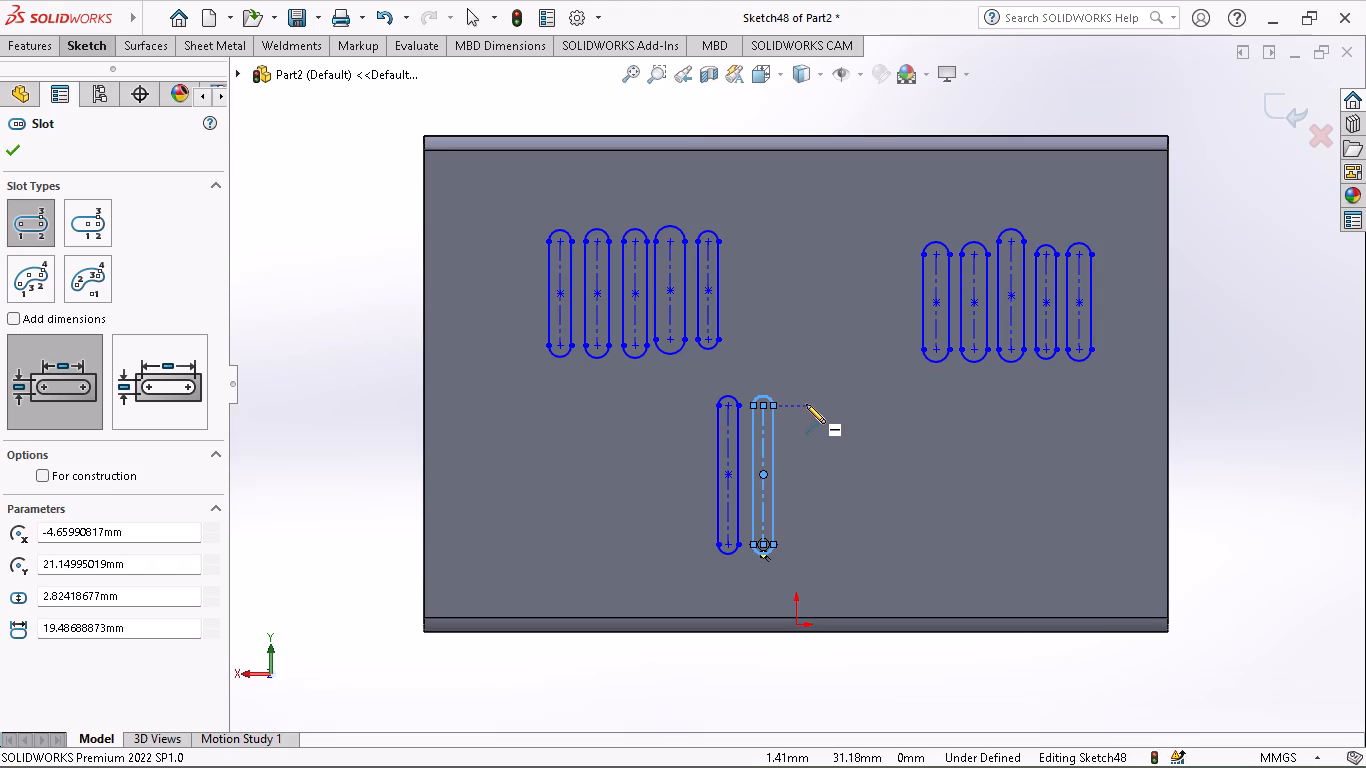
left_click(799, 404)
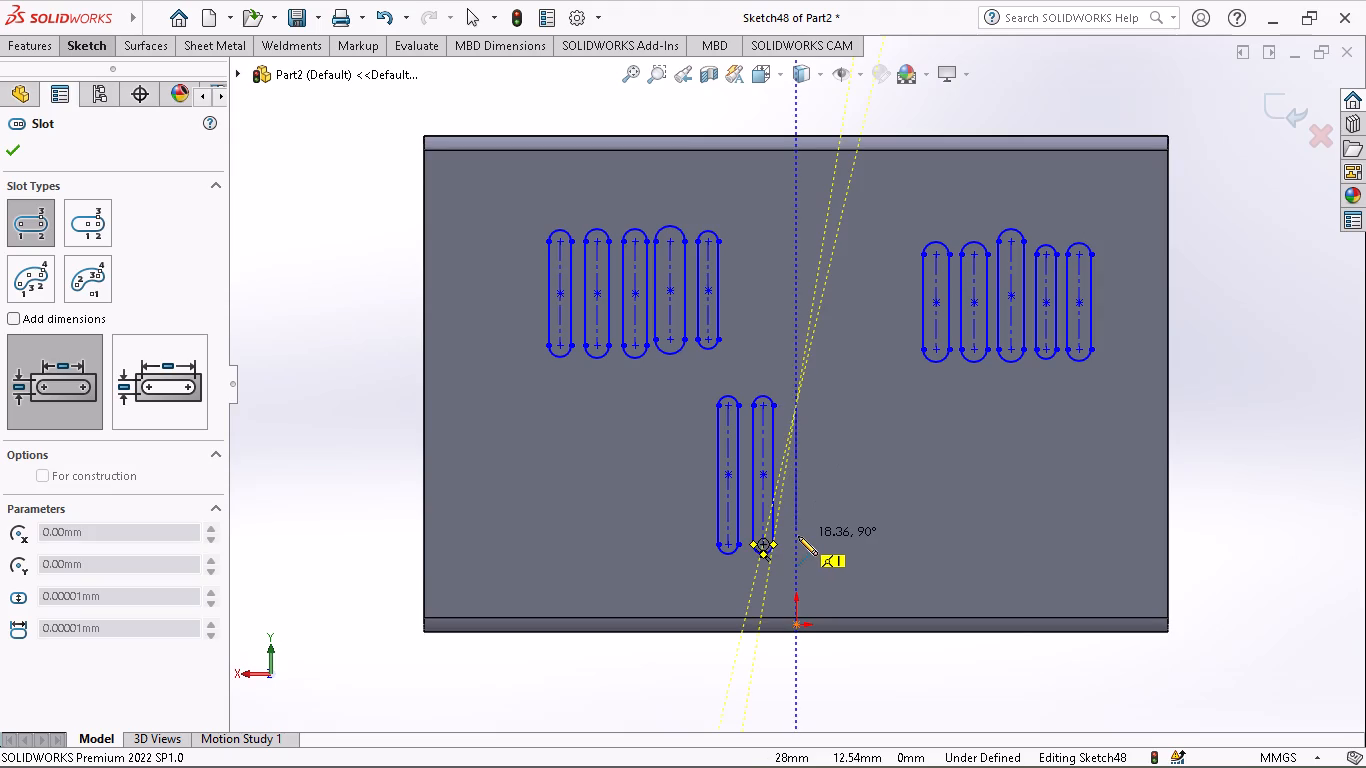
left_click(793, 544)
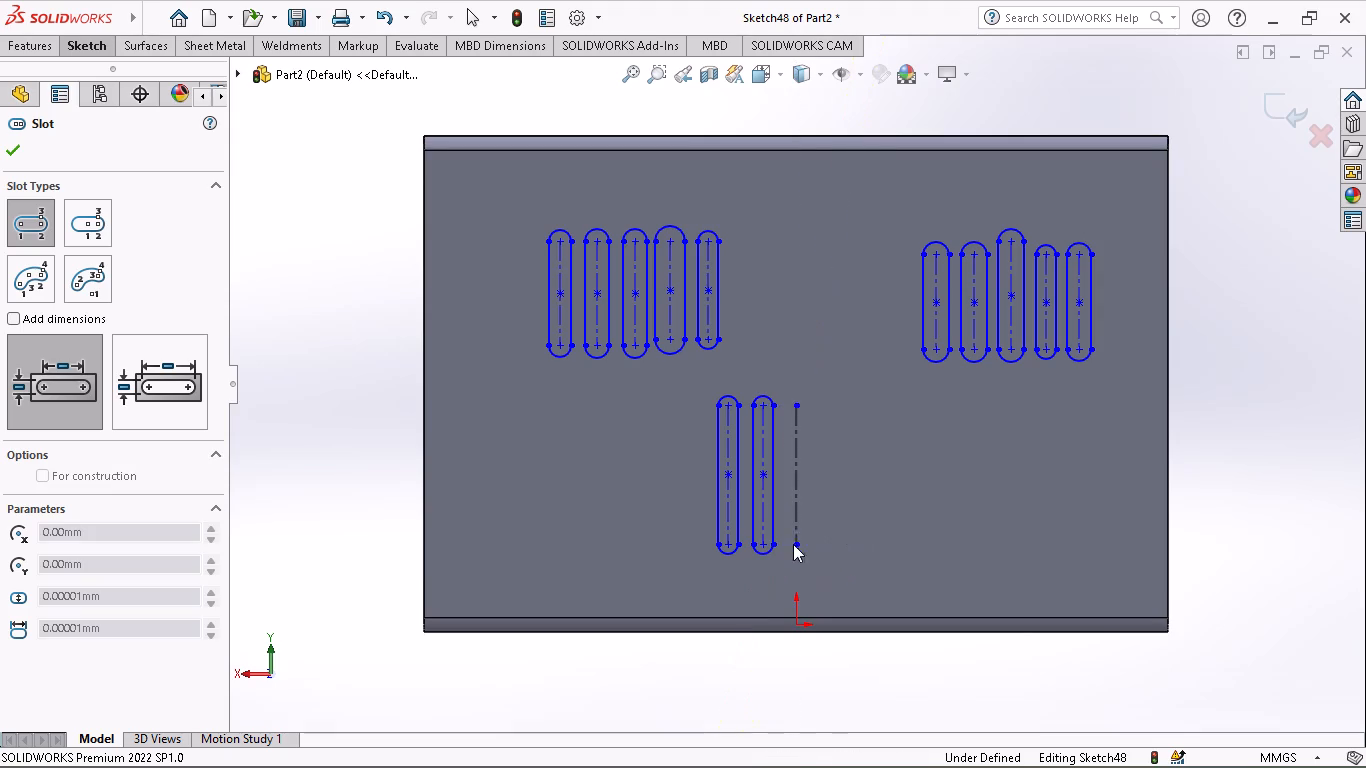
left_click(807, 501)
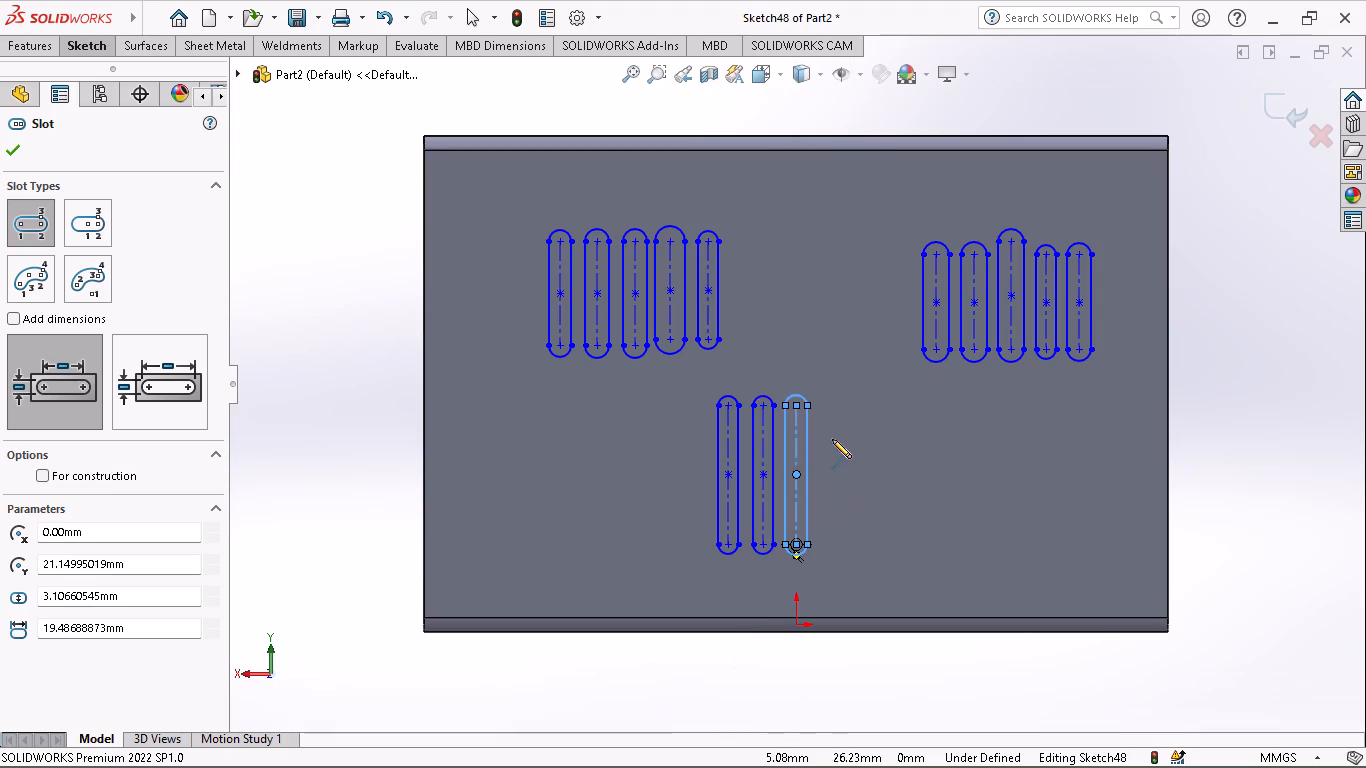
Add a fourth and fifth vertical slot to the lower row, about 18.4 mm between centres and about 3.4 and 4.0 mm wide.
left_click(835, 408)
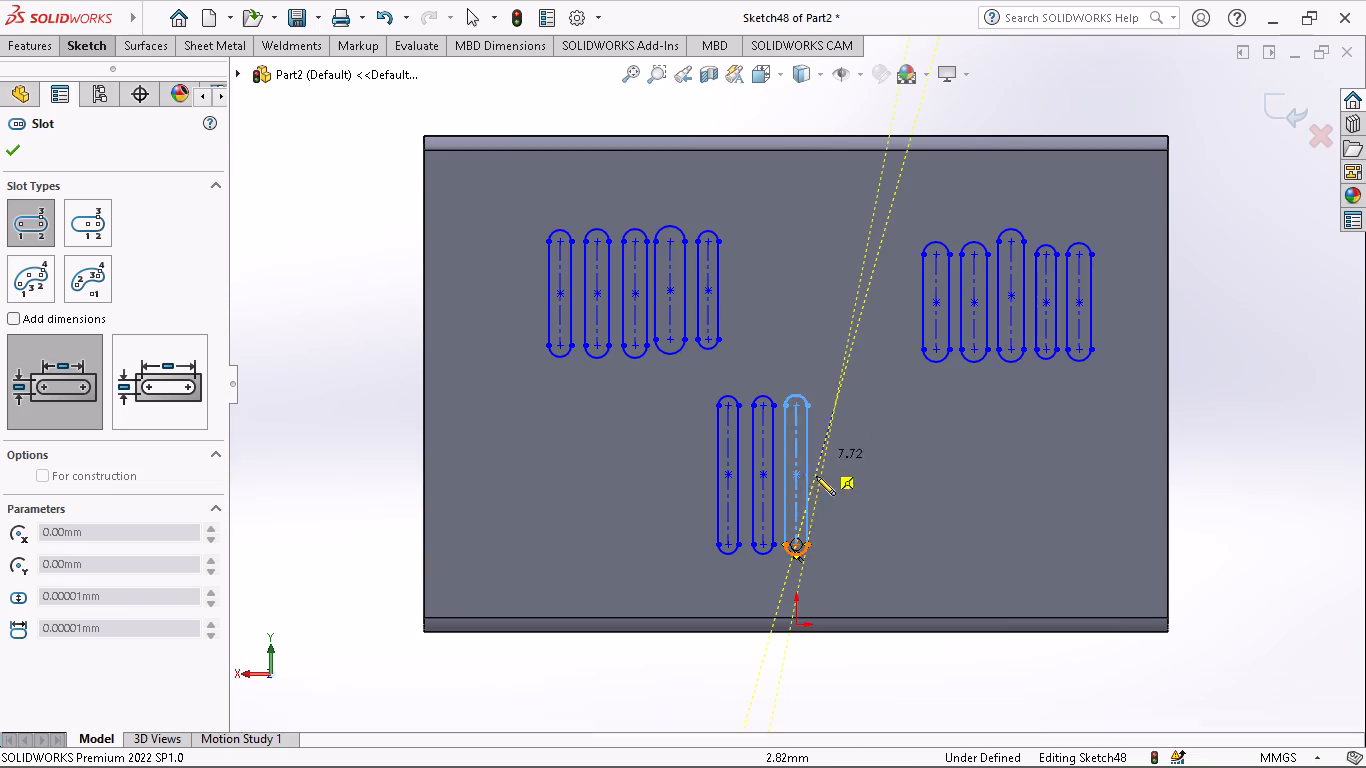
left_click(831, 536)
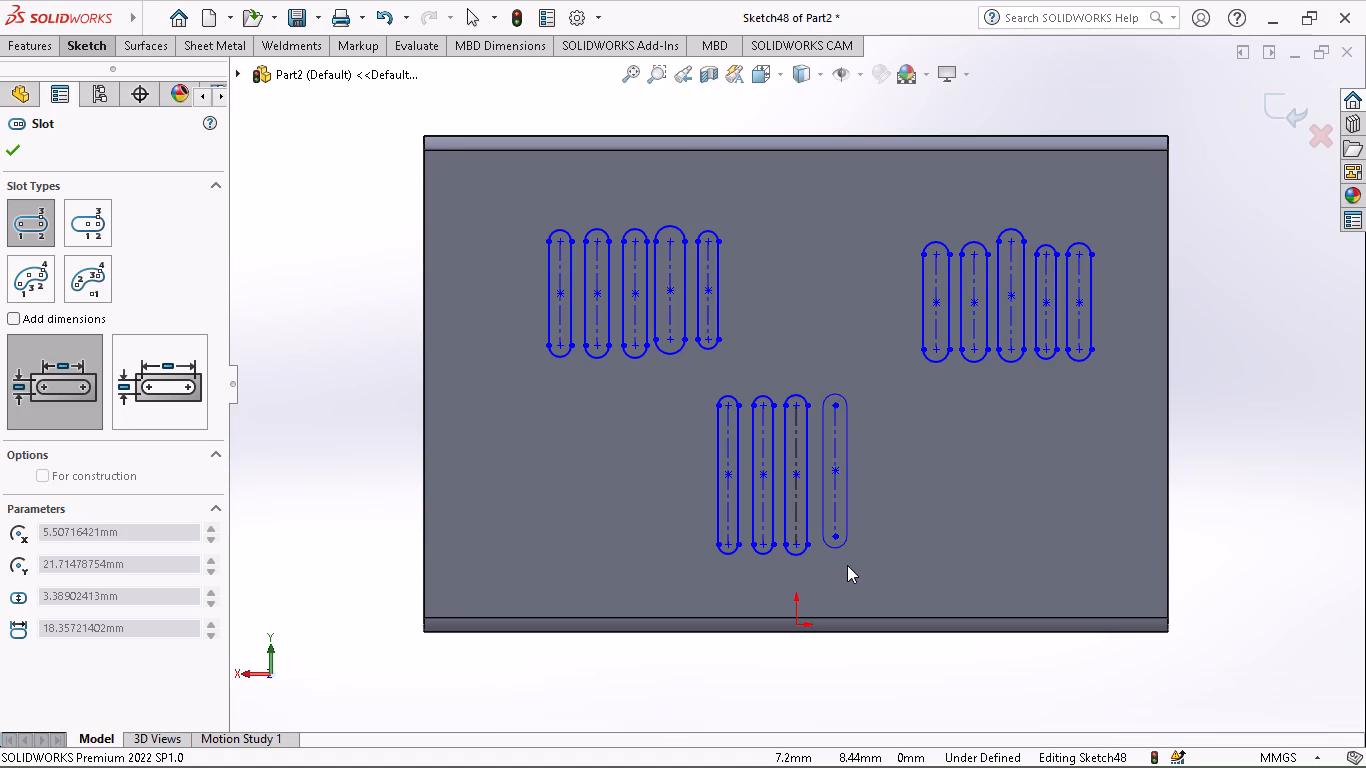
left_click(847, 564)
left_click(880, 407)
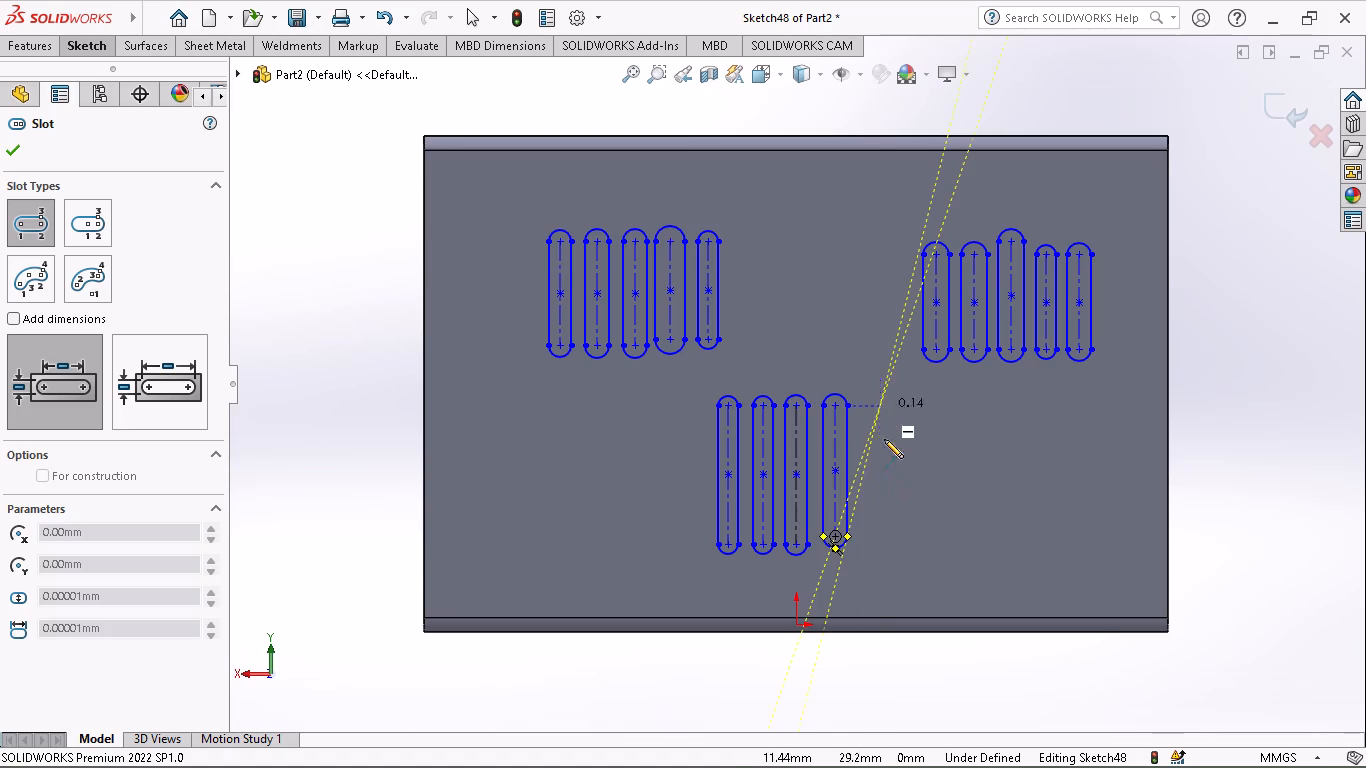
left_click(879, 535)
left_click(894, 543)
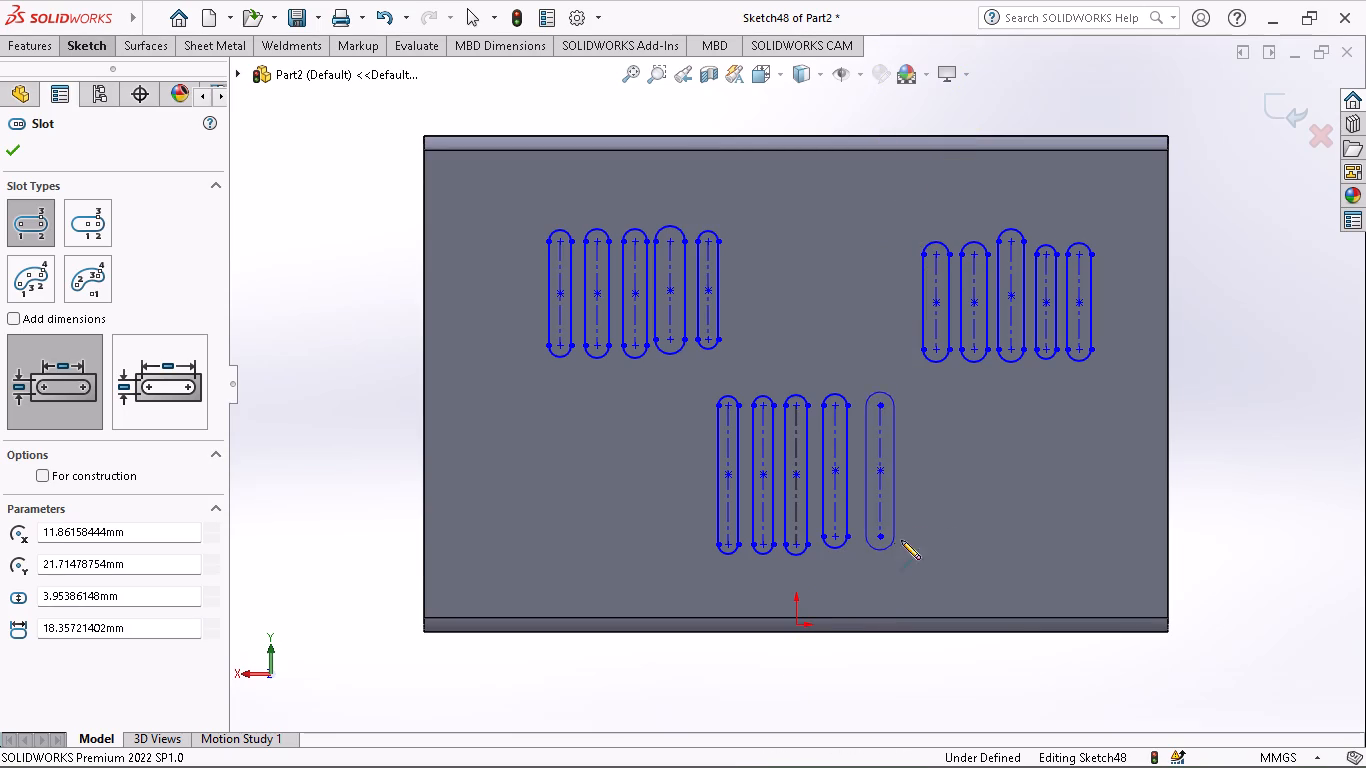
Add three more vertical slots to the lower row, about 19.5 mm between centres, the first two about 3.4 mm wide, the third about 4.5 mm.
left_click(917, 409)
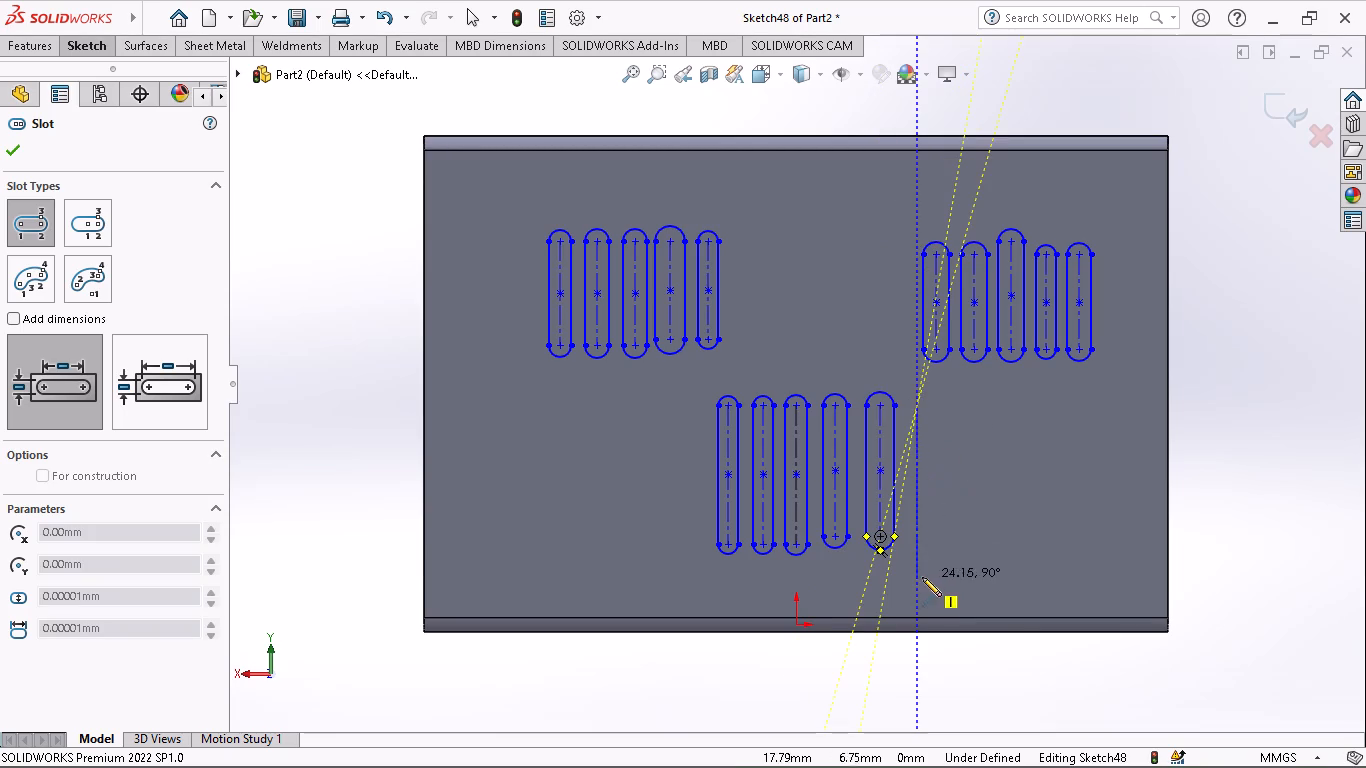
left_click(920, 544)
left_click(929, 550)
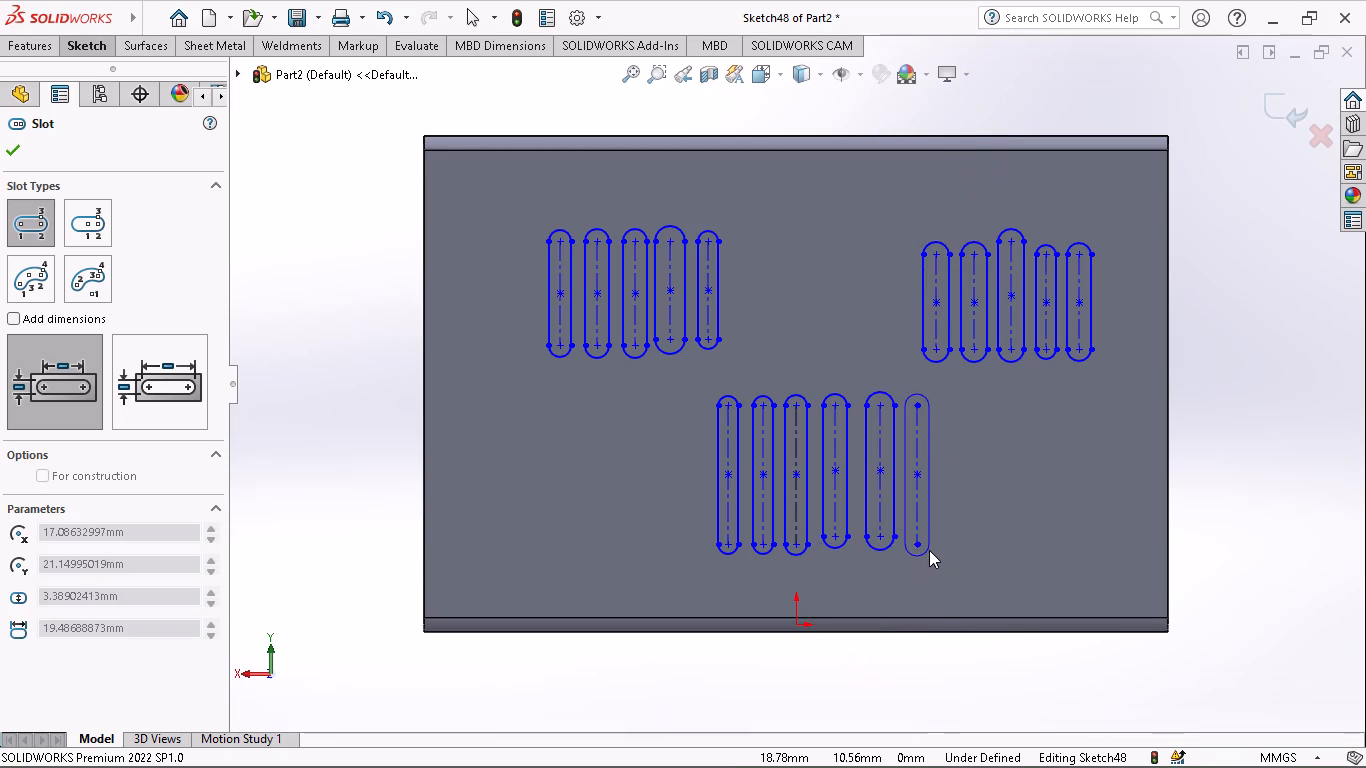
left_click(953, 405)
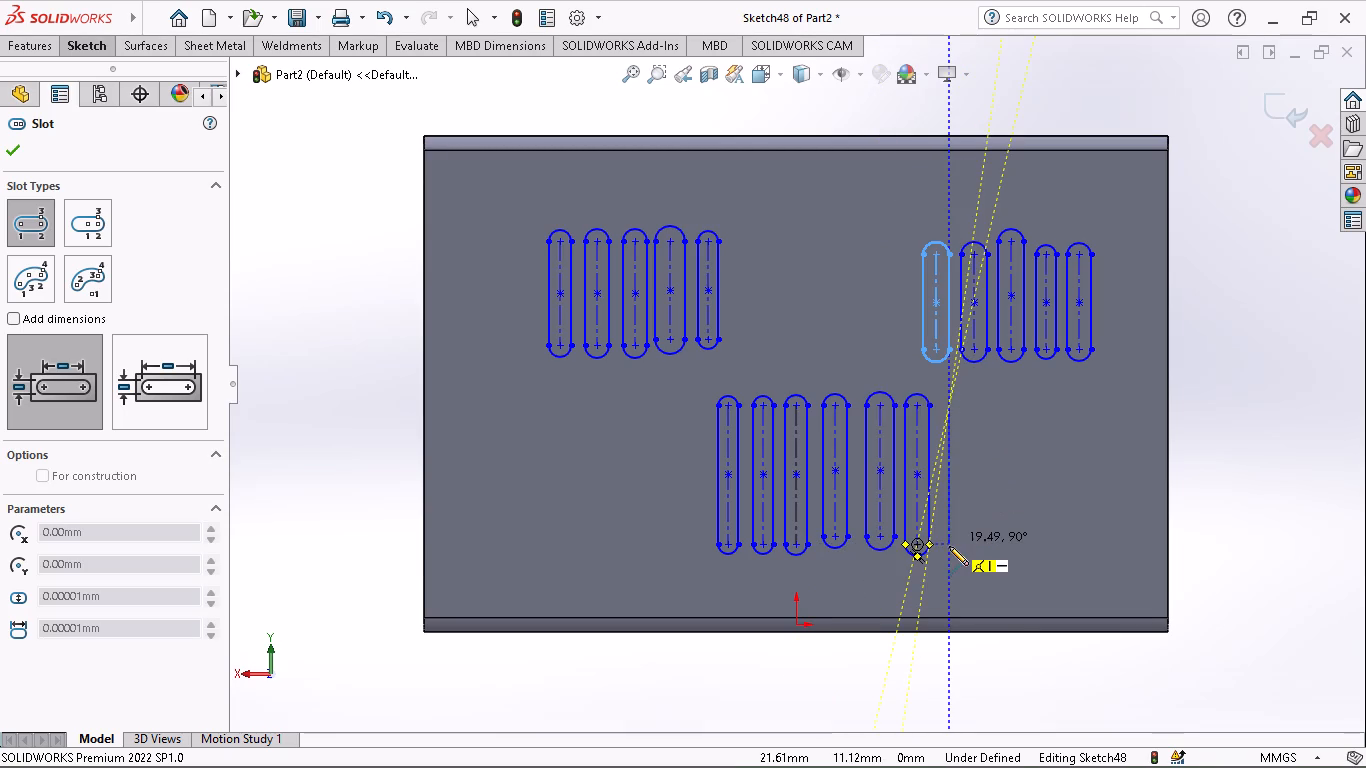
left_click(947, 546)
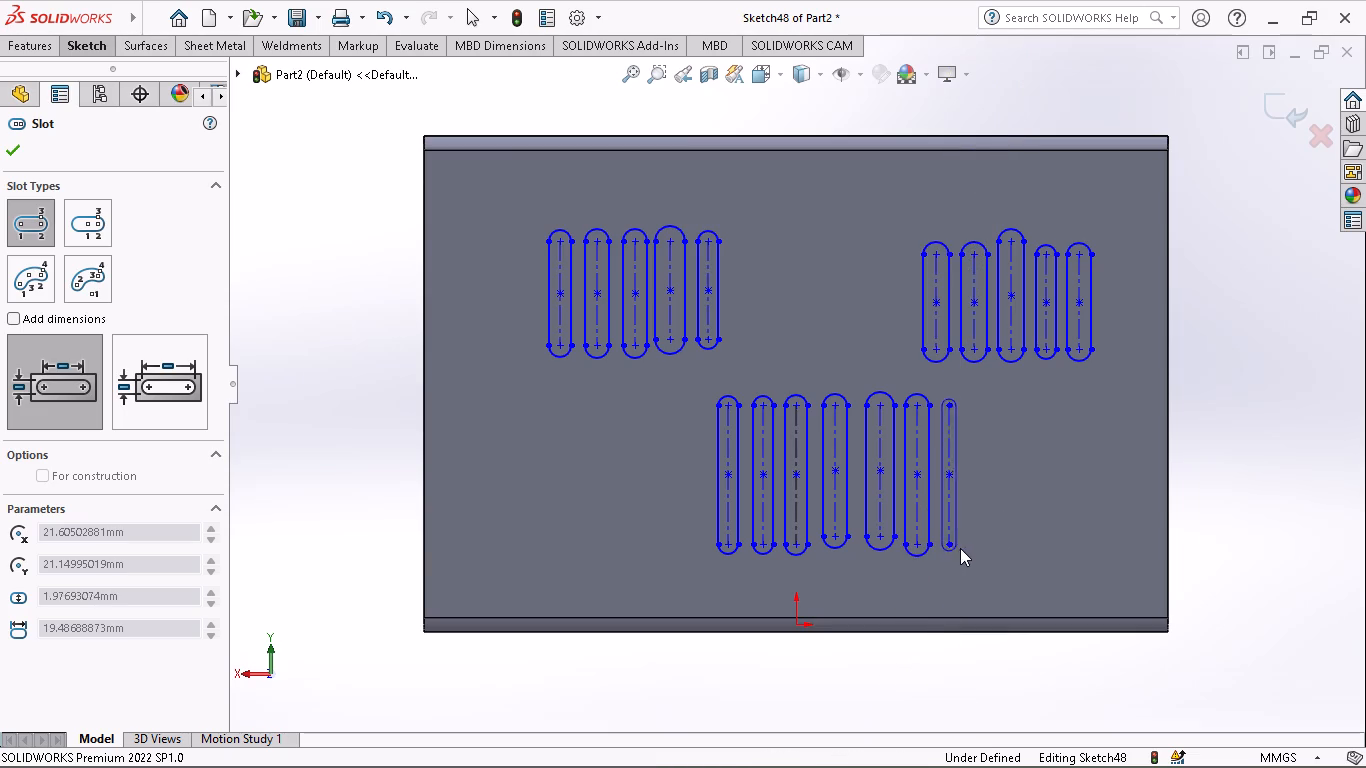
left_click(961, 550)
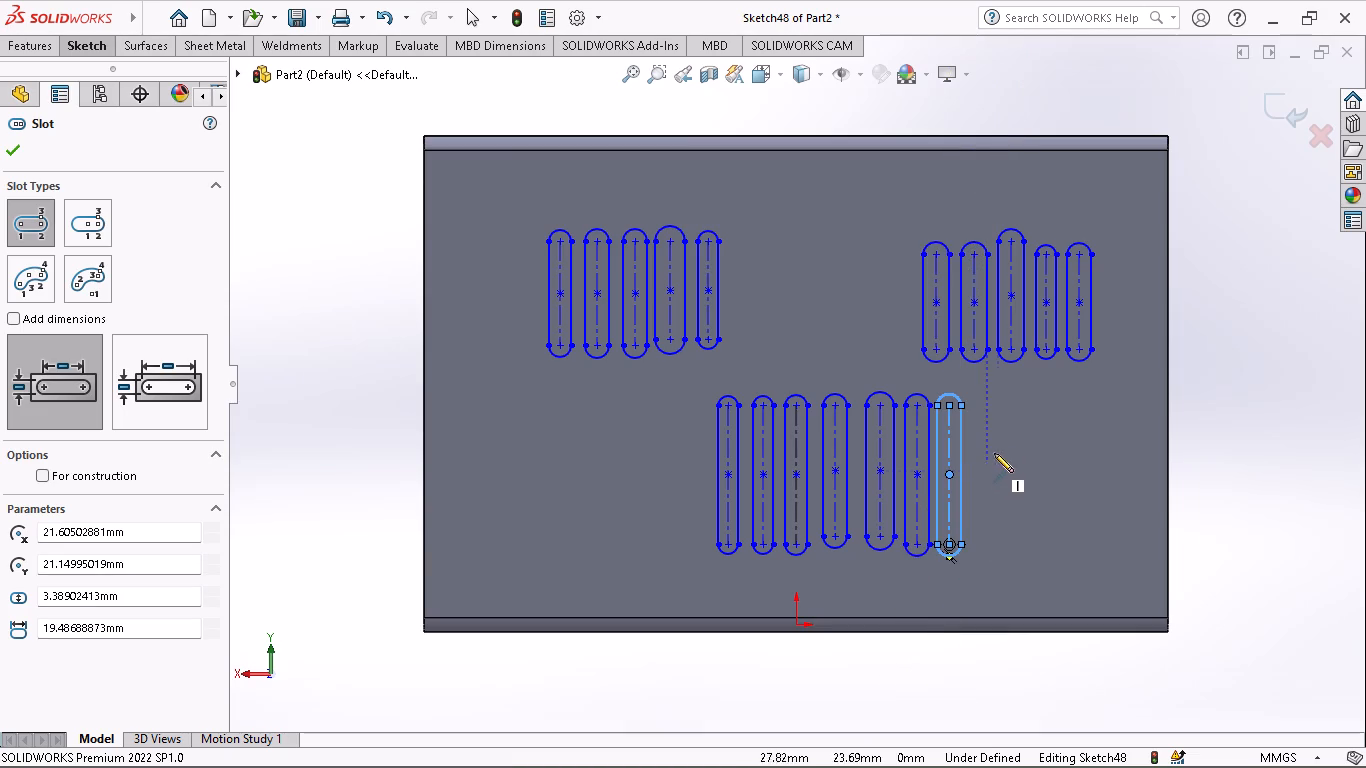
left_click(986, 408)
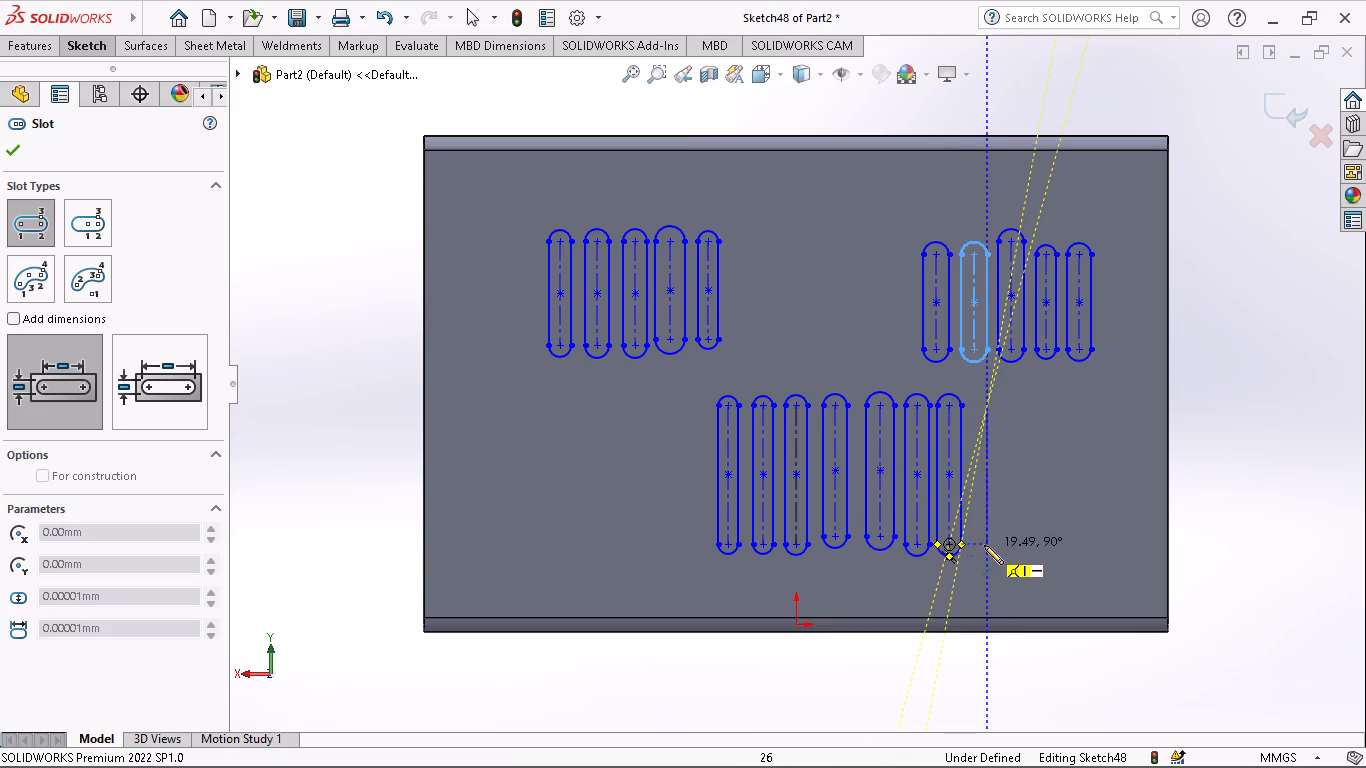
left_click(984, 545)
left_click(1003, 551)
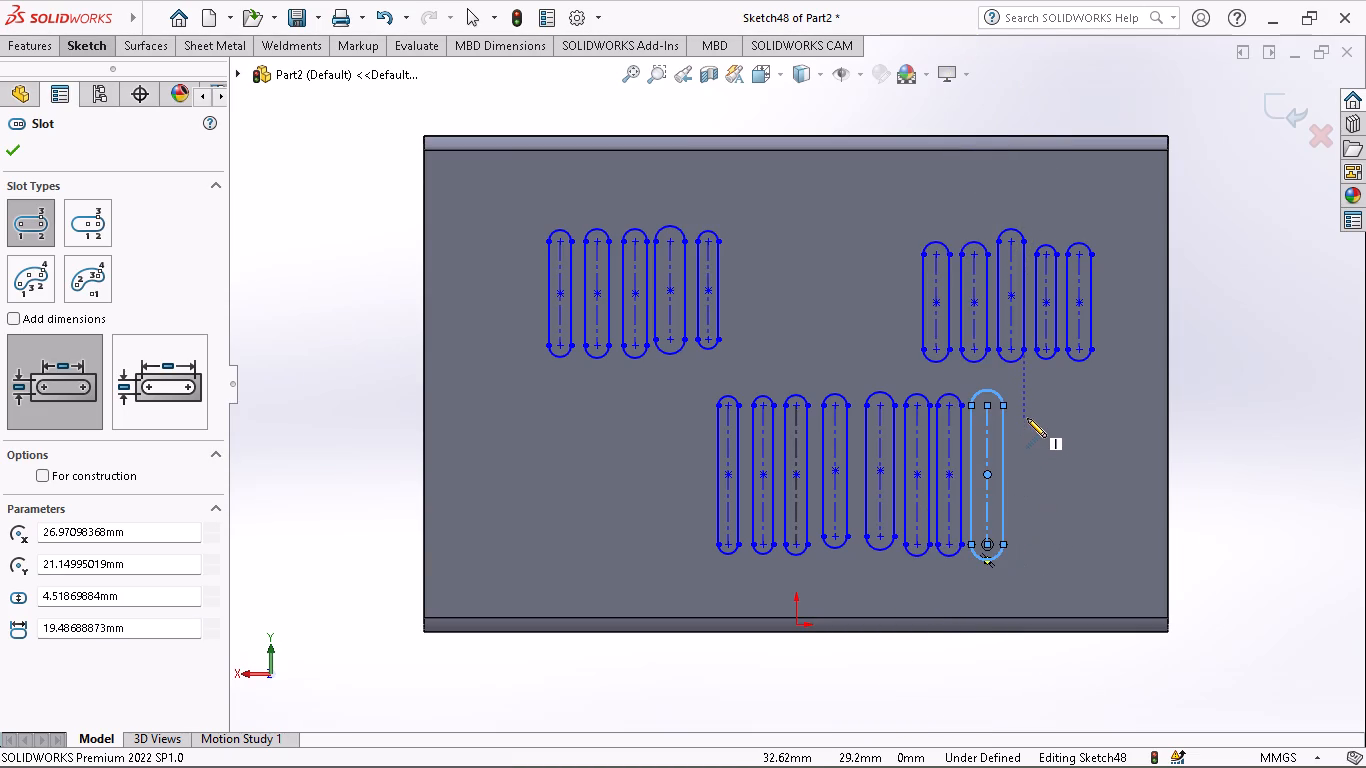
Add a slightly tilted ninth slot to the lower row, about 19.5 mm between centres and 3.0 mm wide.
left_click(1028, 410)
left_click(1017, 542)
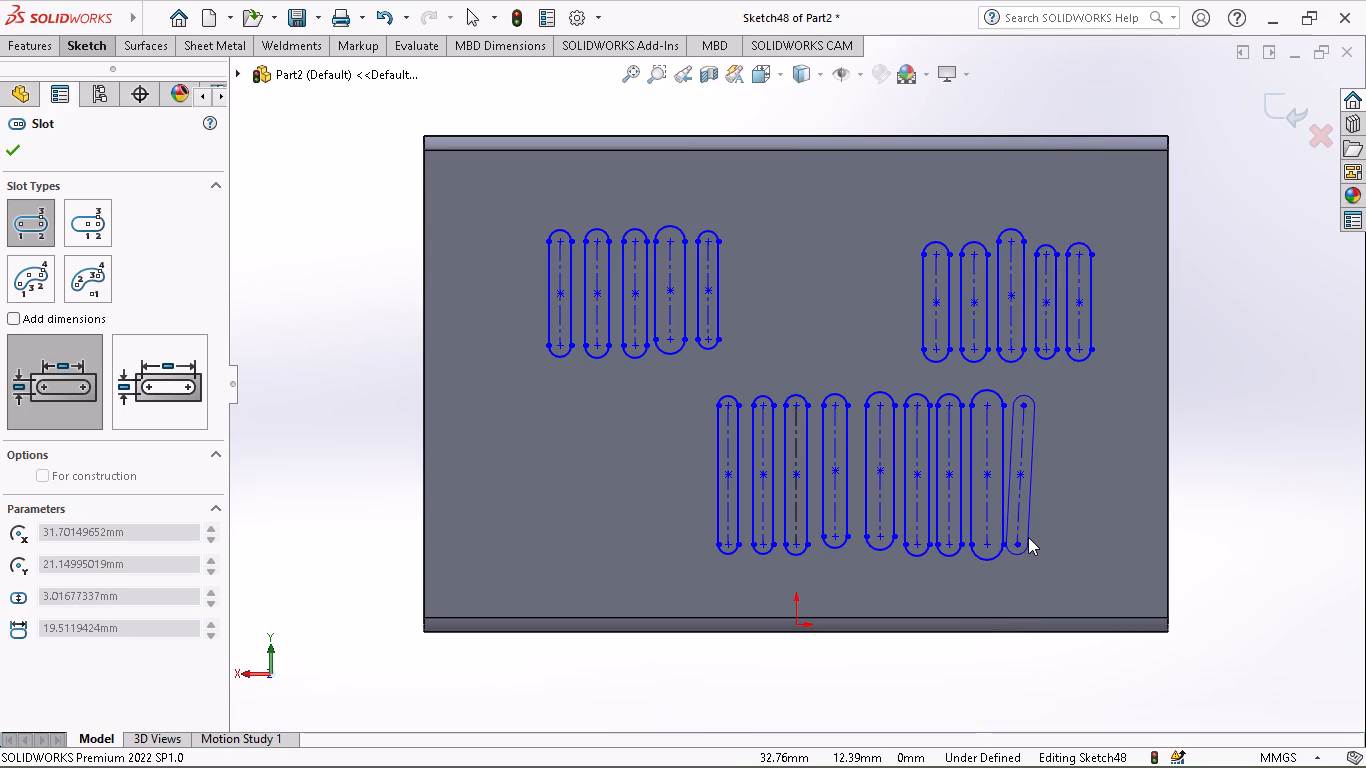
left_click(1028, 537)
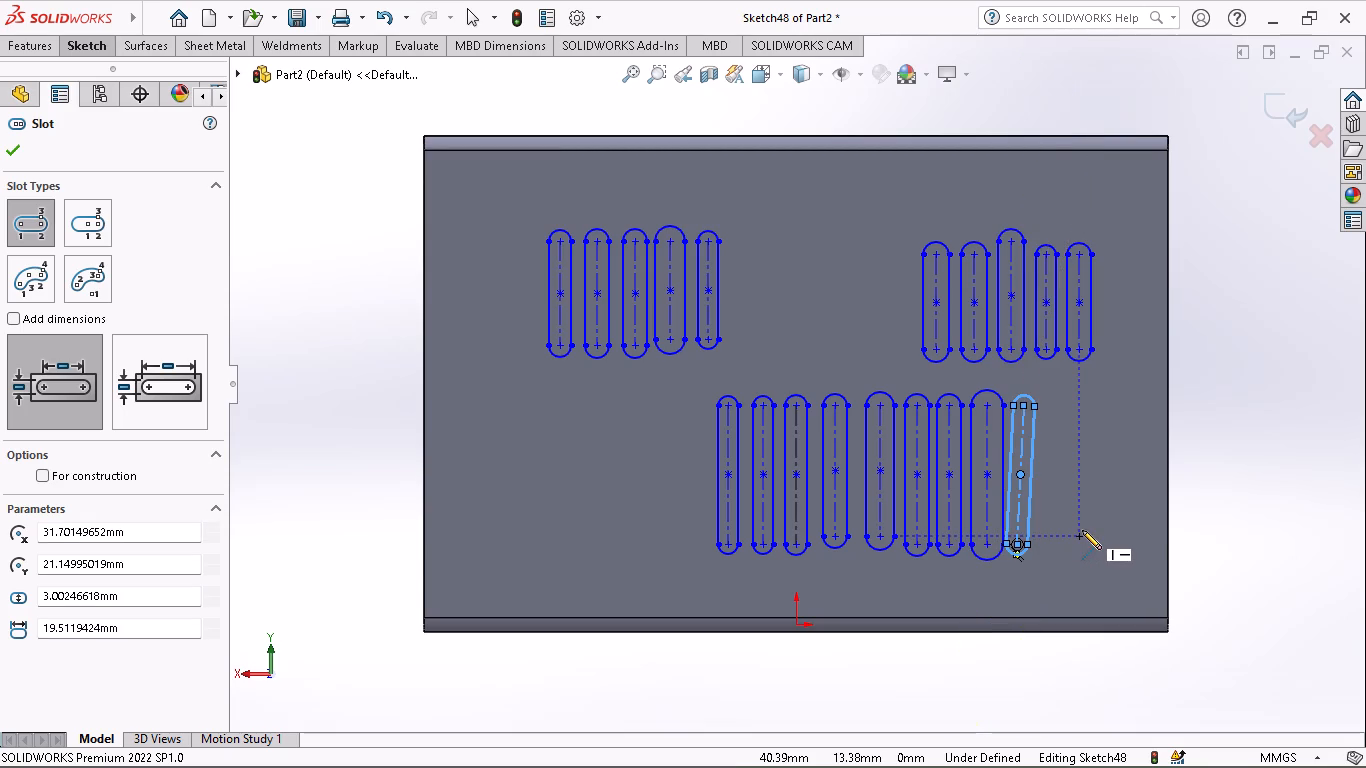
Add a tenth and an eleventh vertical slot to the lower row, about 19.6 mm between centres, the eleventh about 3.1 mm wide.
left_click(1058, 406)
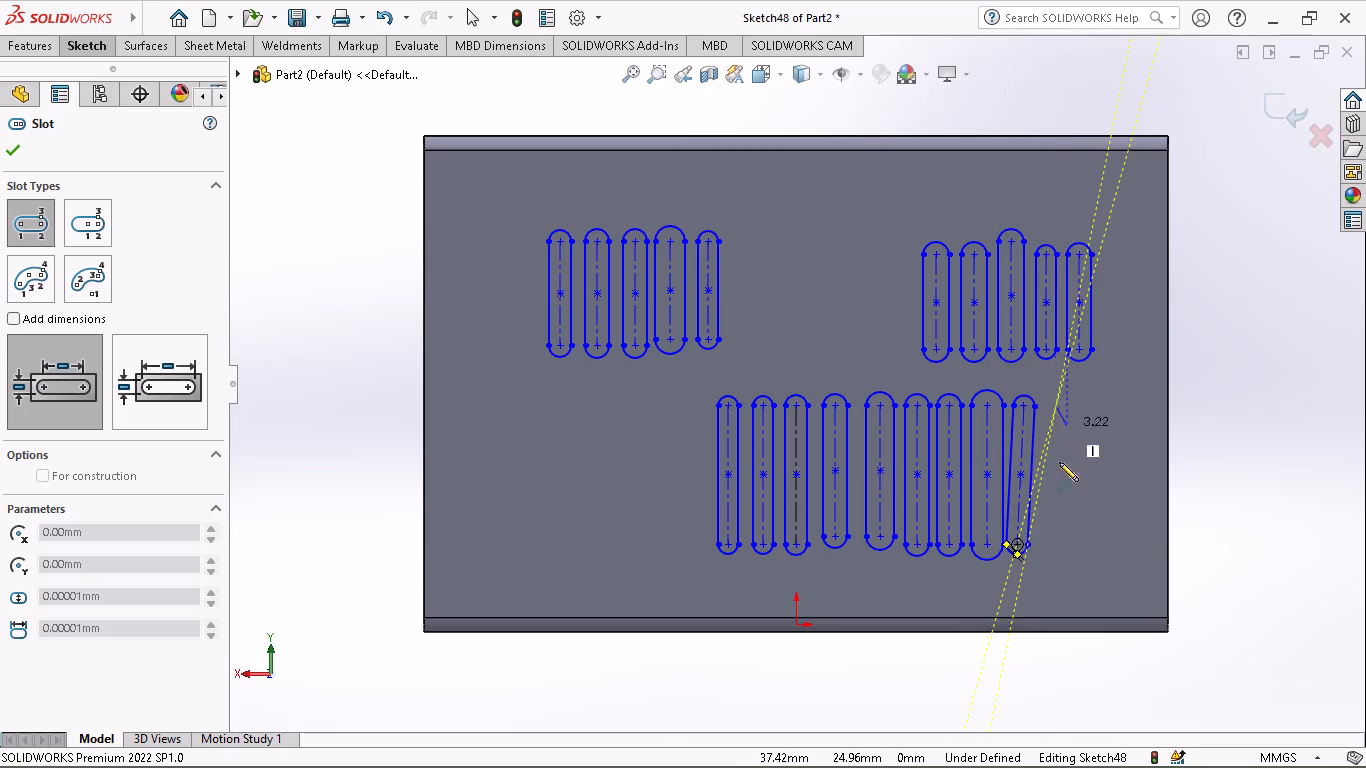
left_click(1054, 544)
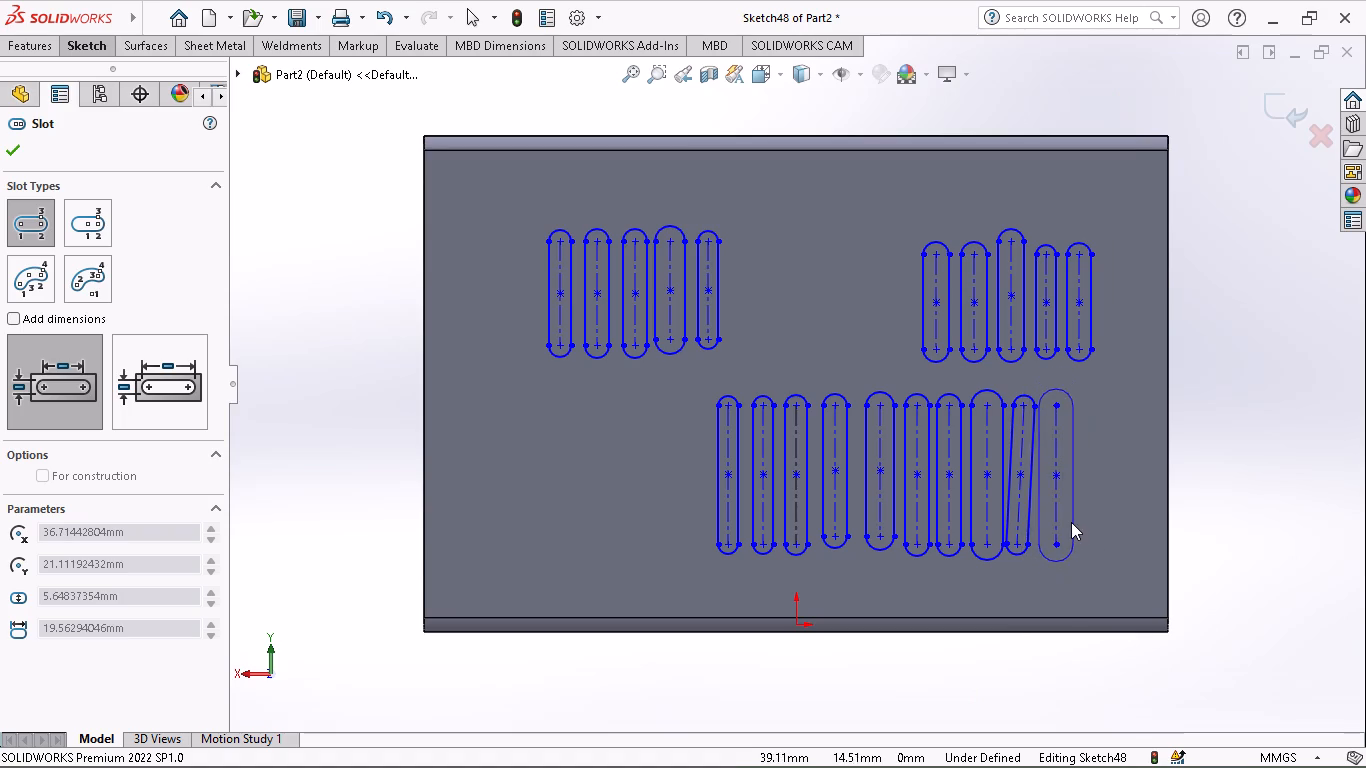
left_click(1069, 519)
left_click(1090, 405)
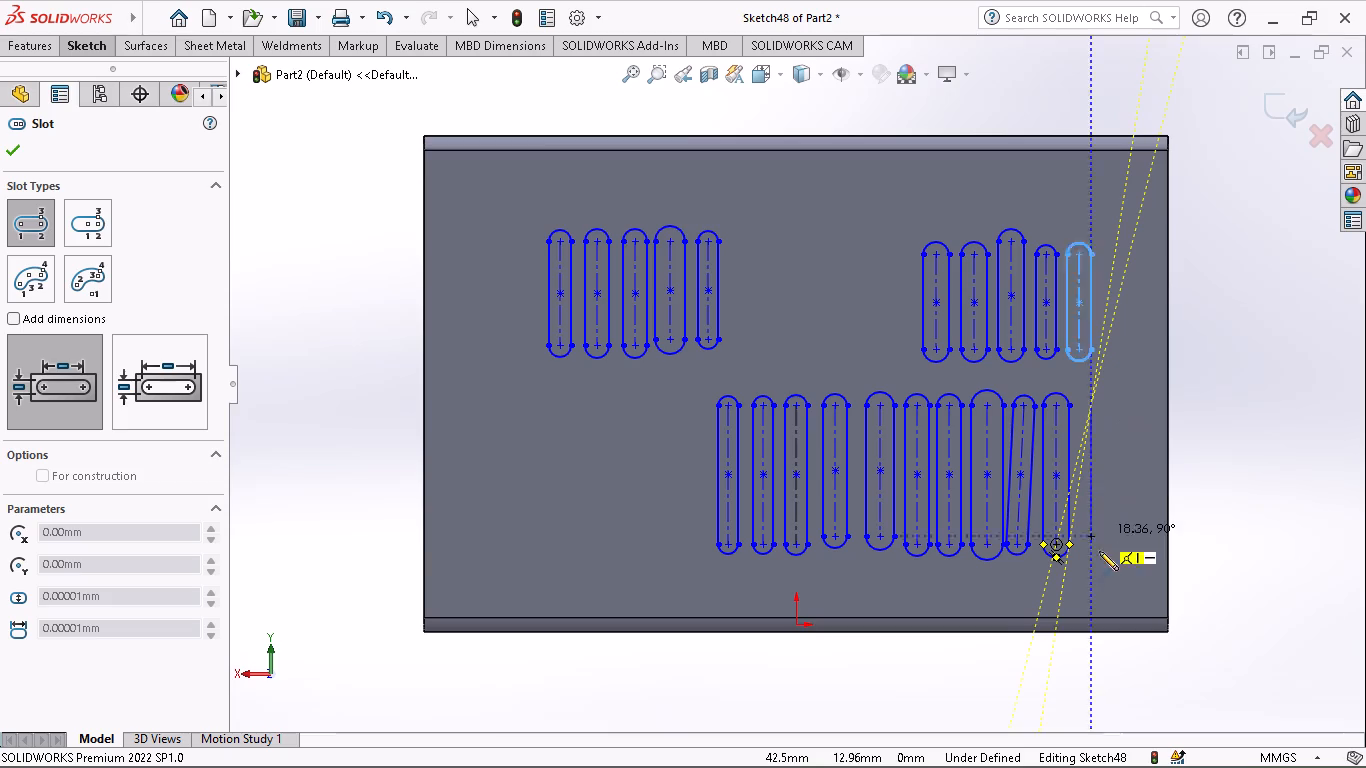
left_click(1093, 540)
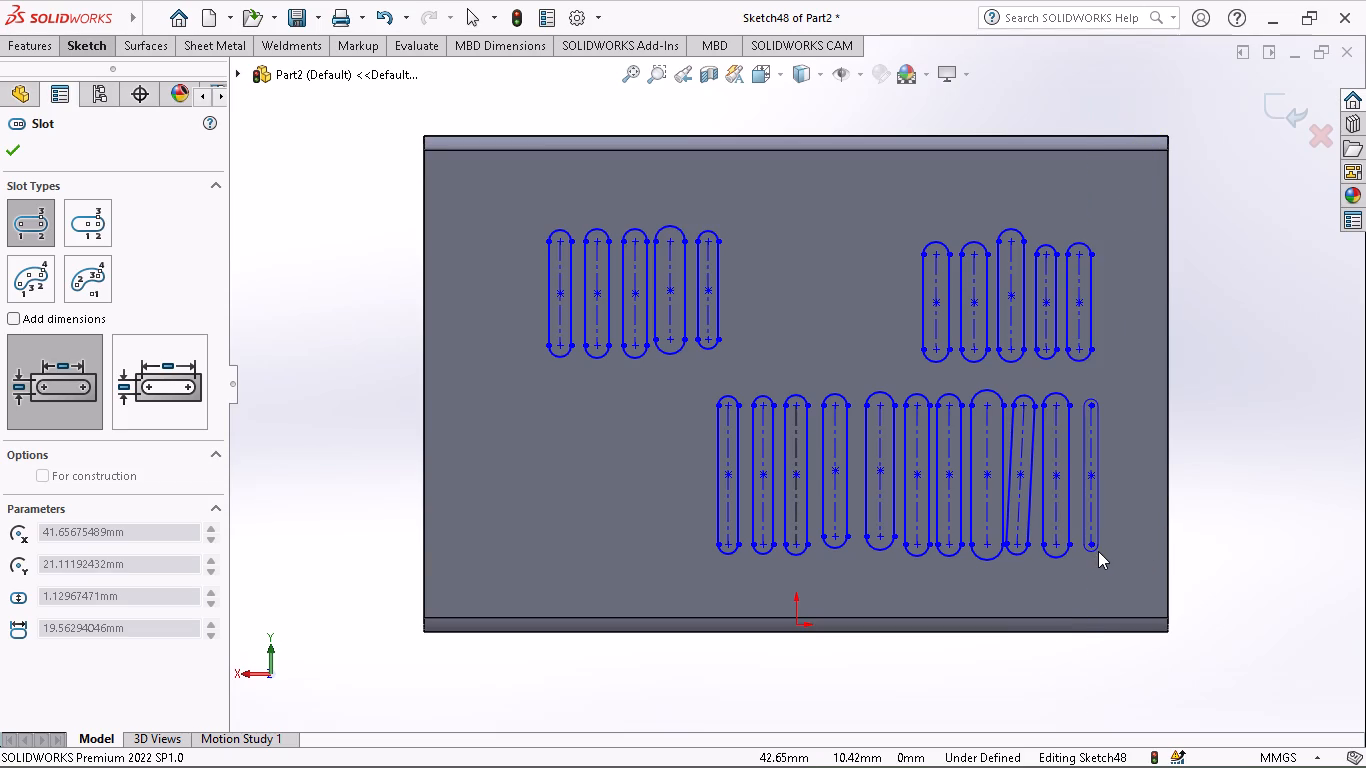
left_click(1102, 554)
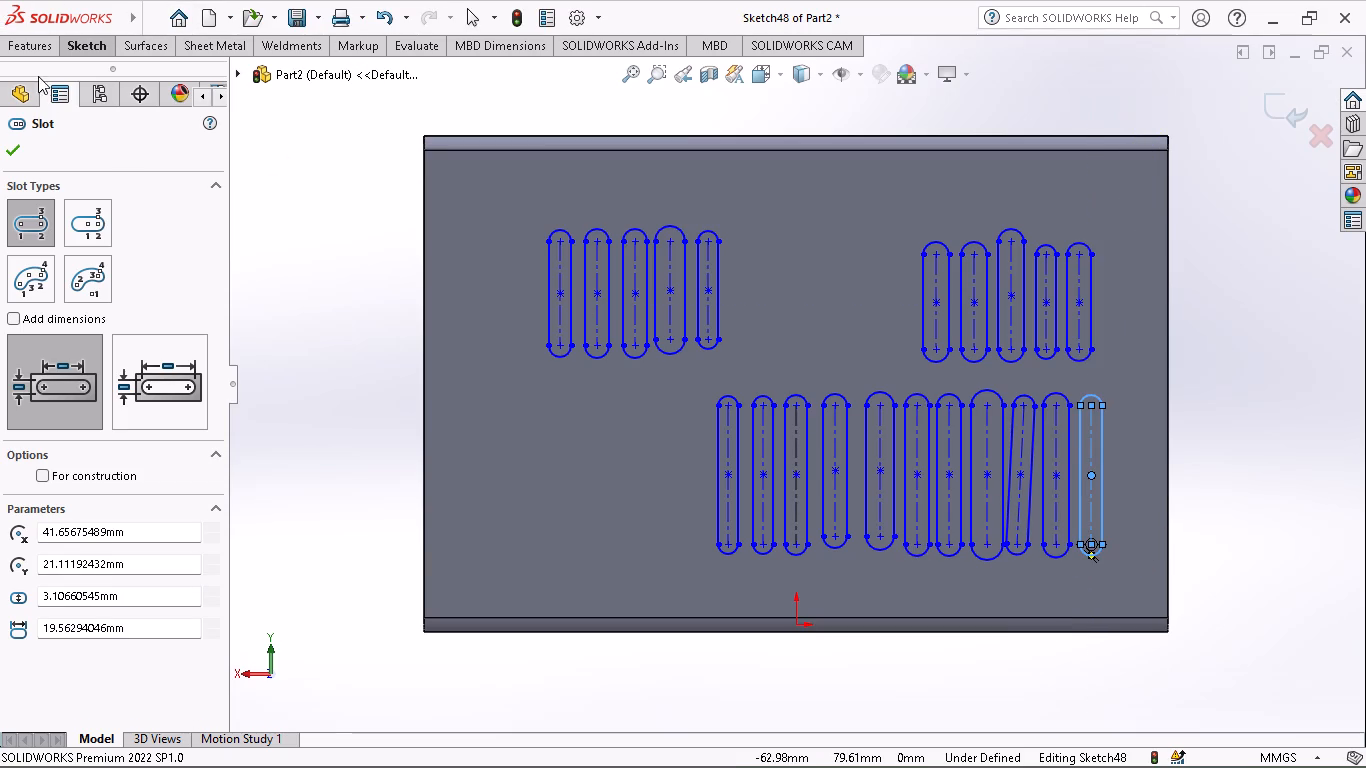
Cut-extrude all three slot groups through the rear wall with a blind depth of 10 mm.
left_click(29, 51)
left_click(284, 95)
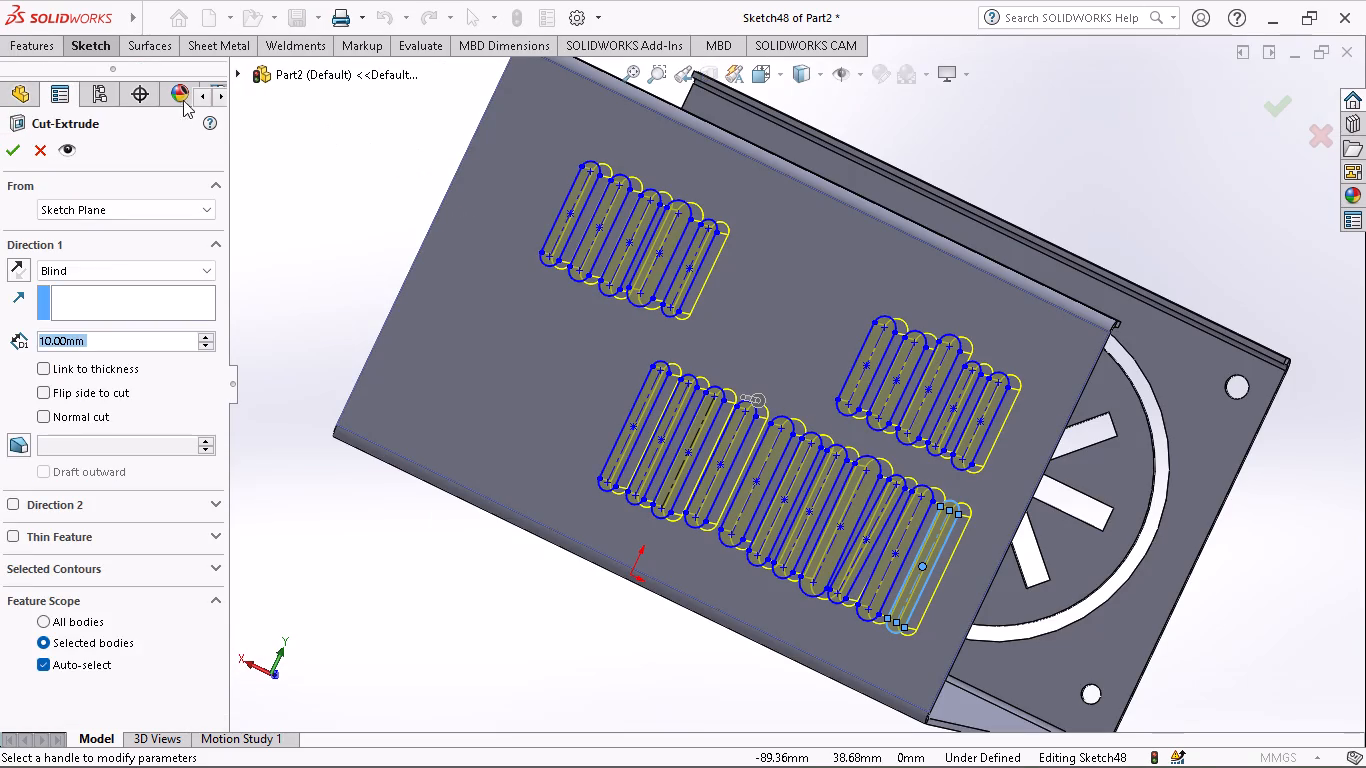
left_click(5, 152)
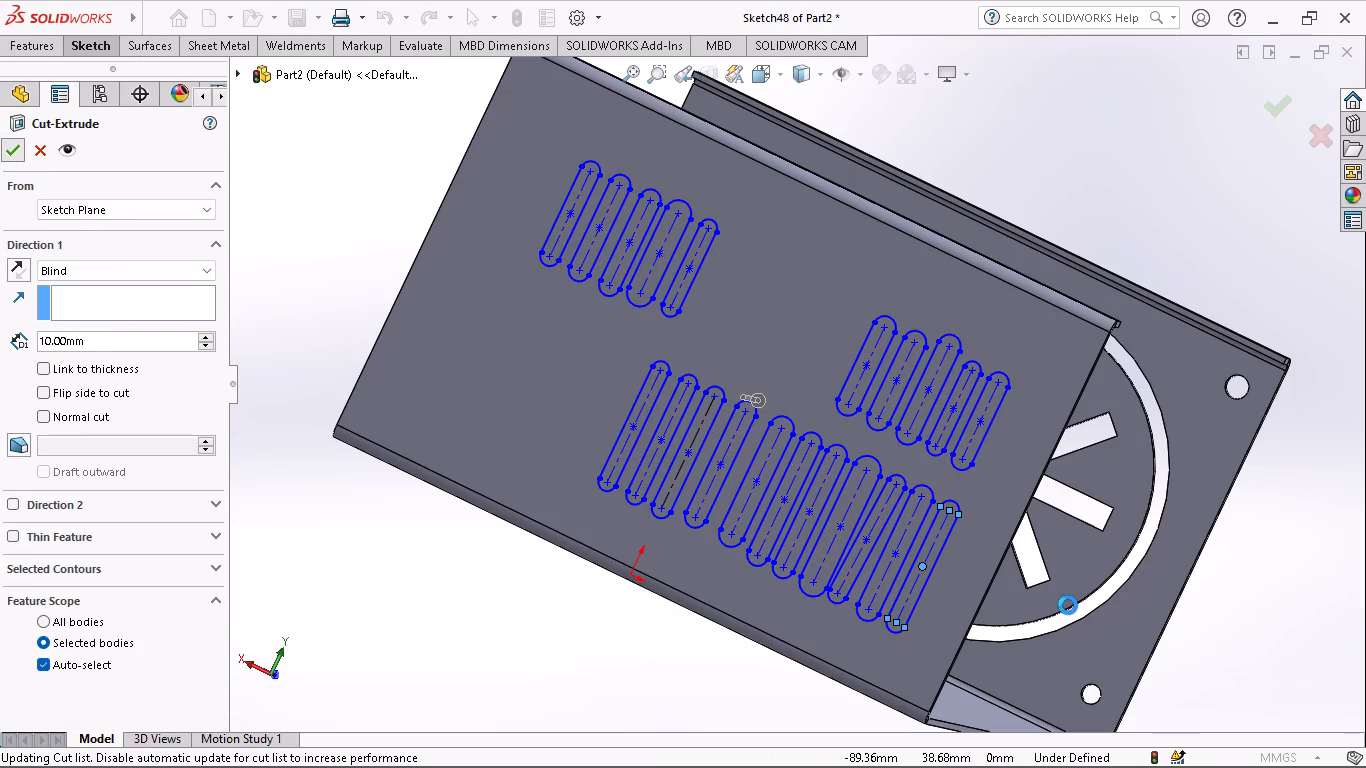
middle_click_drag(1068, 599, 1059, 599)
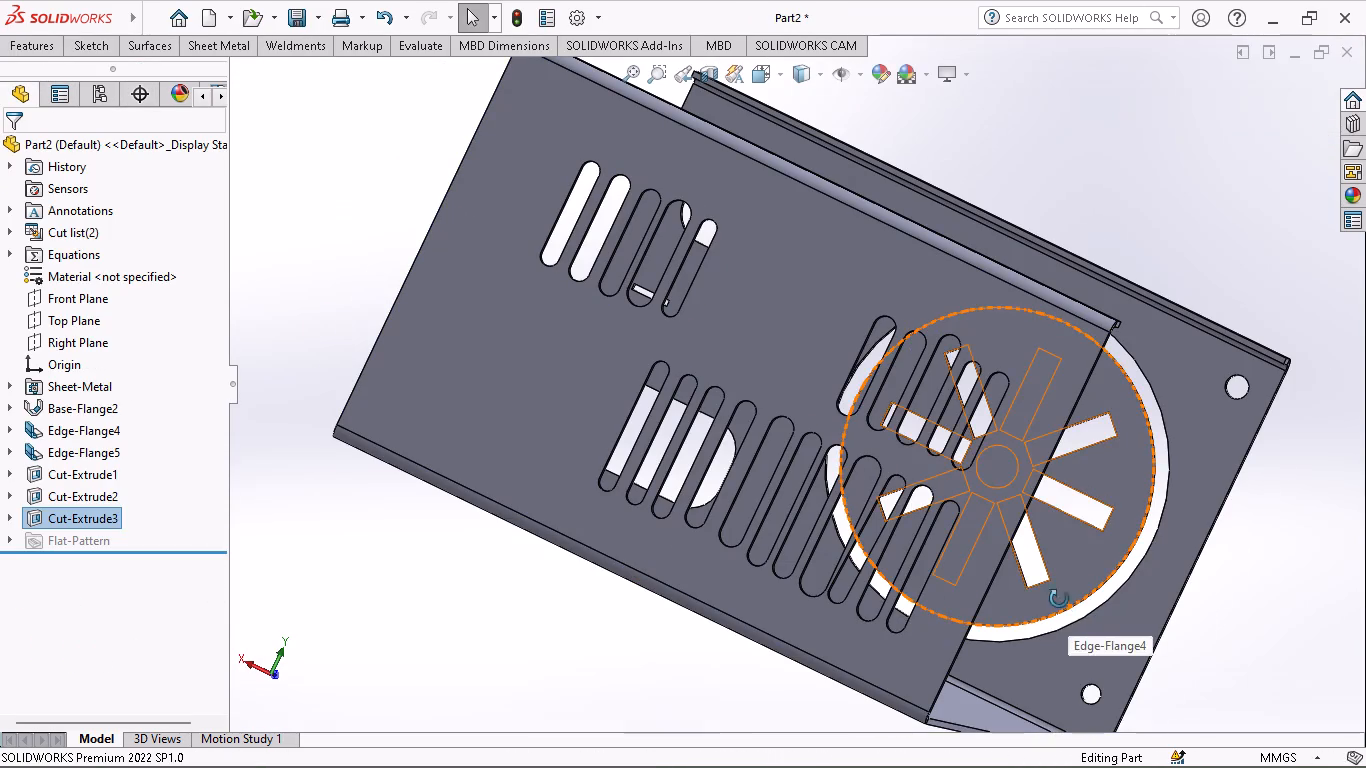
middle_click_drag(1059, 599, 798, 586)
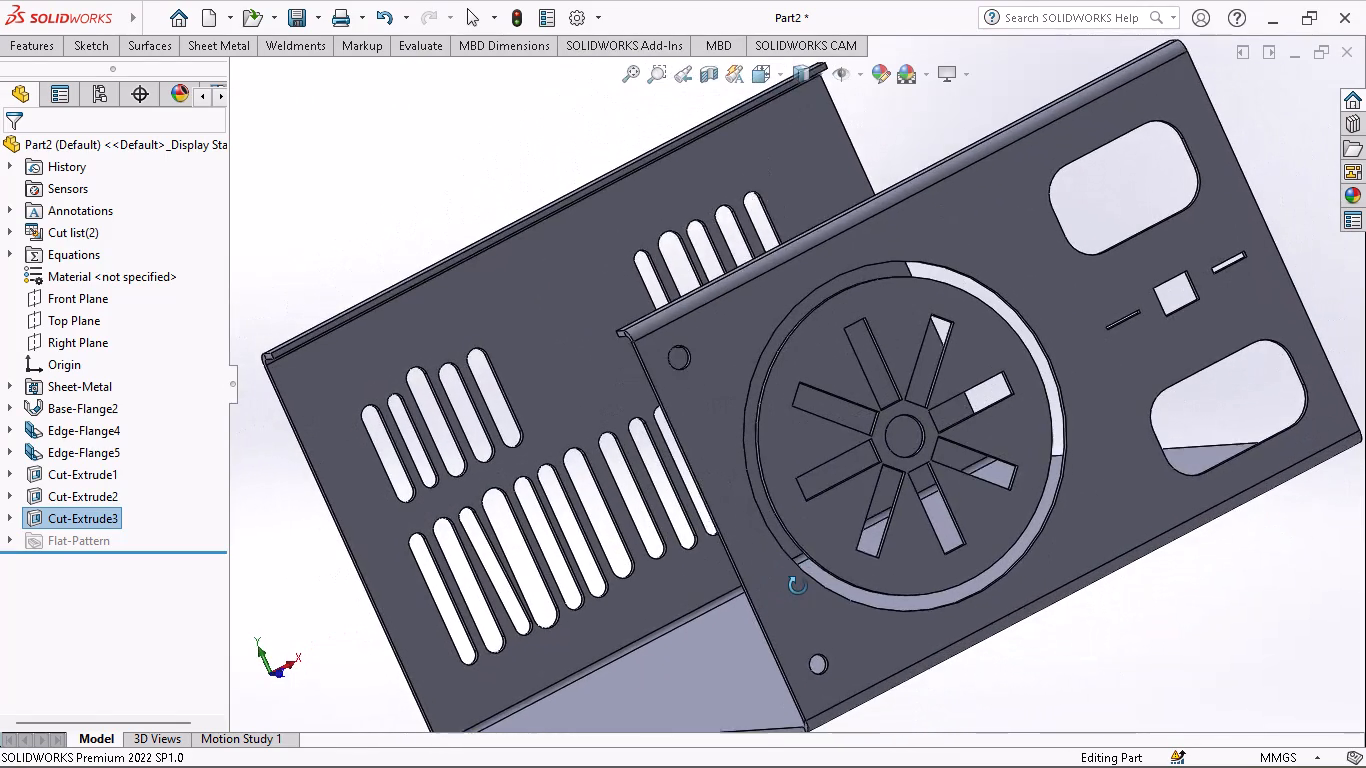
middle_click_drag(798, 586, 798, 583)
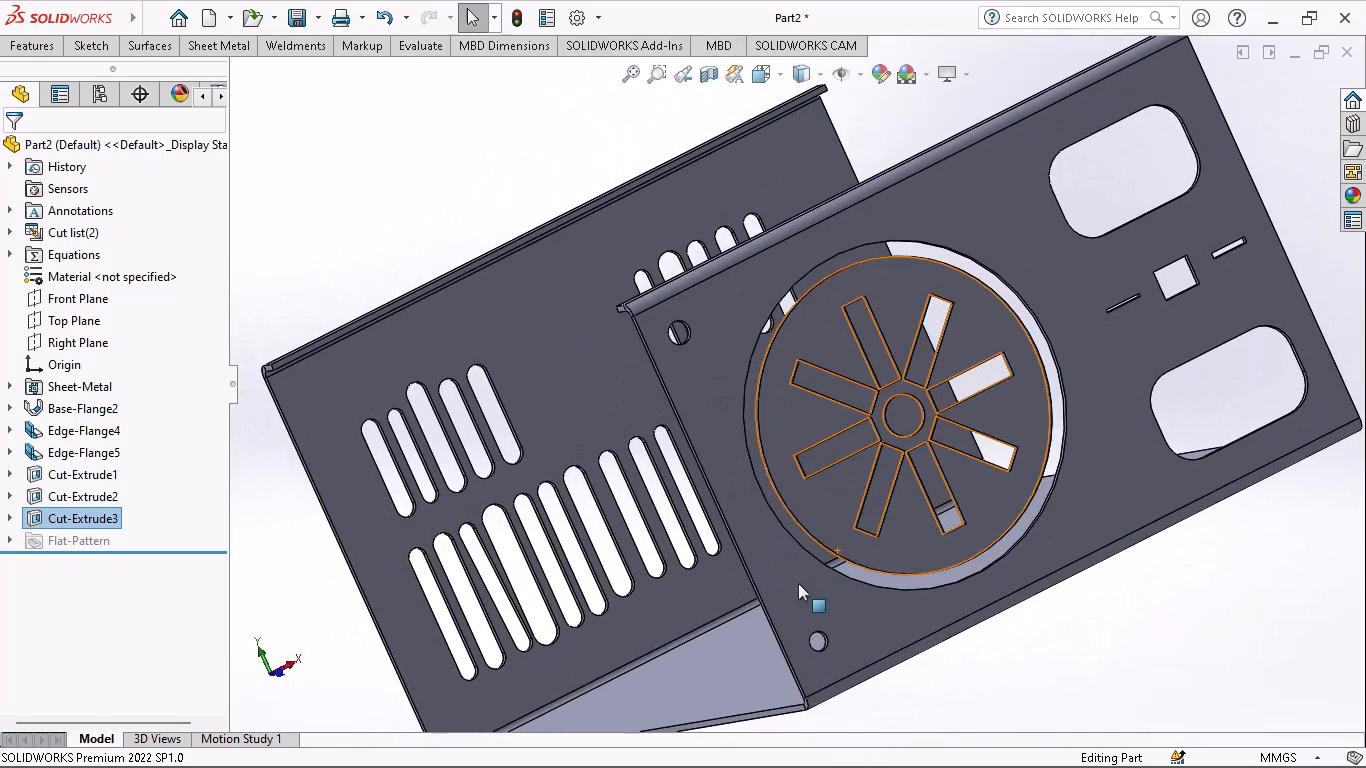